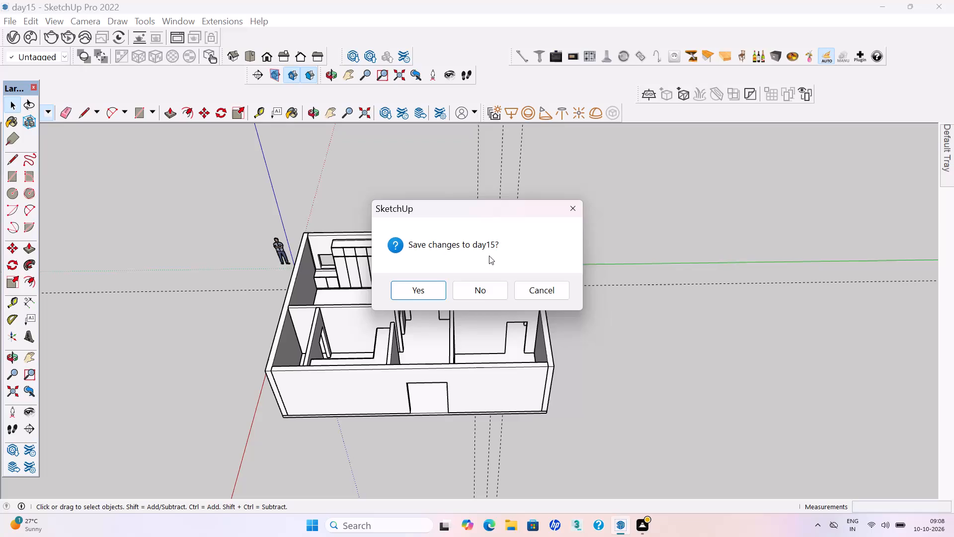
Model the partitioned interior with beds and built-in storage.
Discard the changes to day15 so that a new blank model opens.
left_click(477, 290)
Place a guide parallel to the green axis about 4' away, and a parallel guide 9" beyond it.
scroll(477, 269, "down", 4)
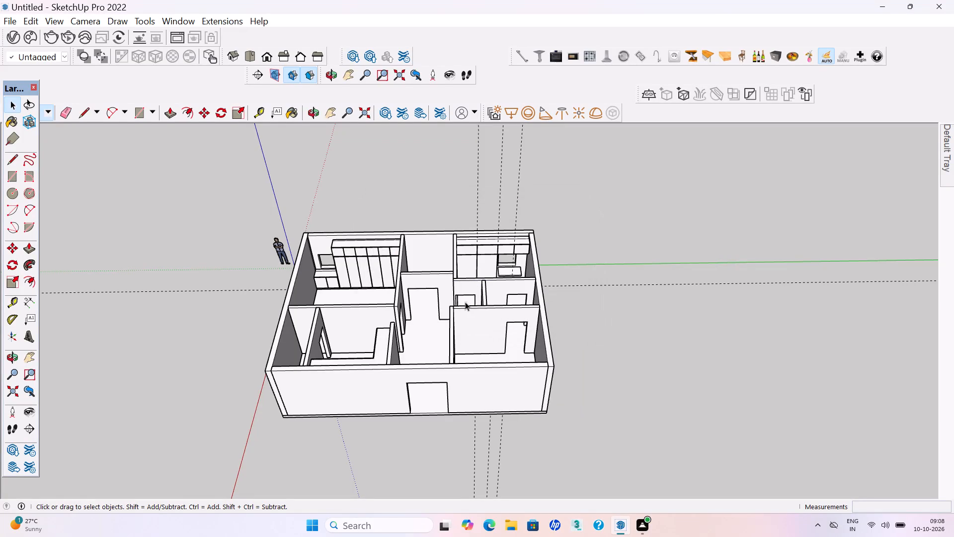
scroll(470, 297, "down", 3)
middle_click_drag(417, 354, 486, 347)
scroll(514, 338, "down", 1)
scroll(541, 334, "up", 3)
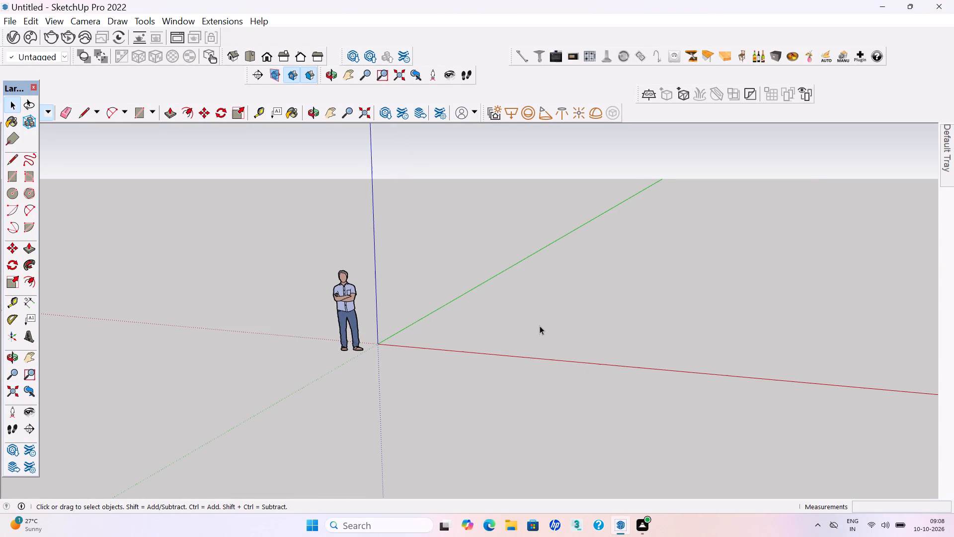
scroll(431, 290, "down", 12)
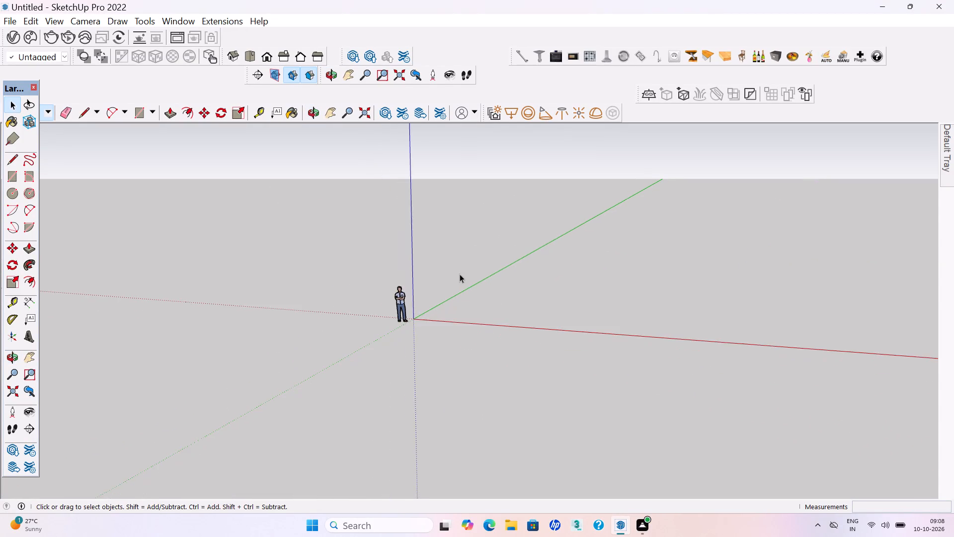
middle_click_drag(421, 306, 501, 277)
scroll(622, 282, "up", 3)
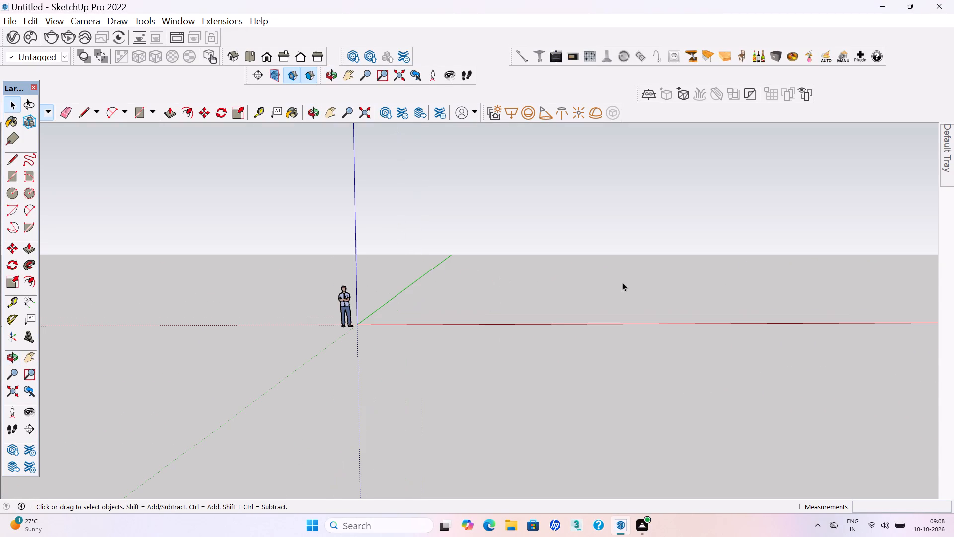
key("h")
left_click_drag(470, 254, 459, 293)
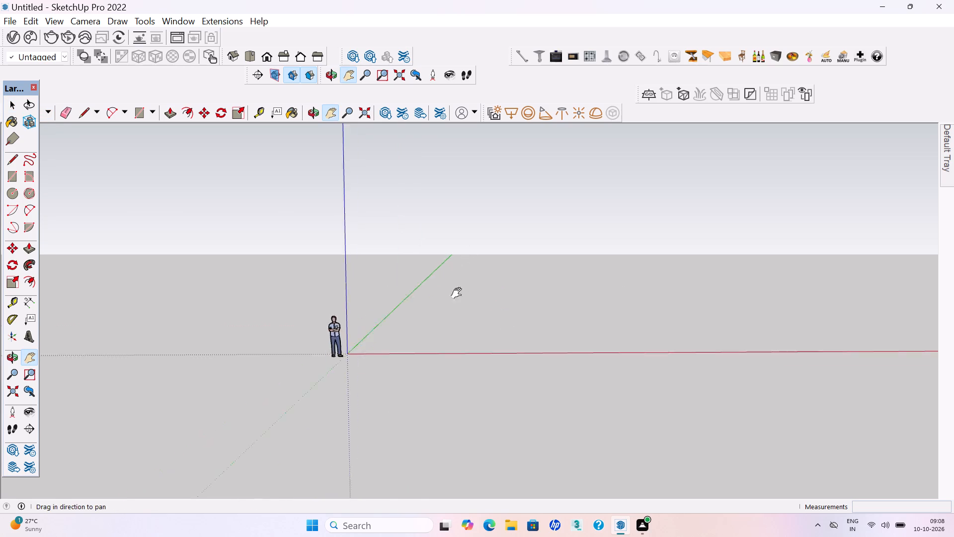
left_click_drag(459, 293, 456, 343)
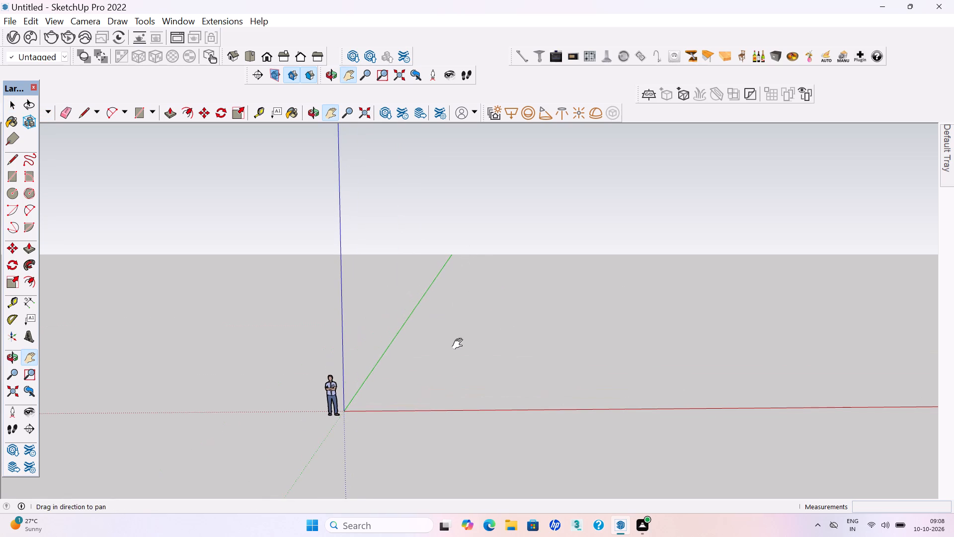
scroll(451, 349, "down", 3)
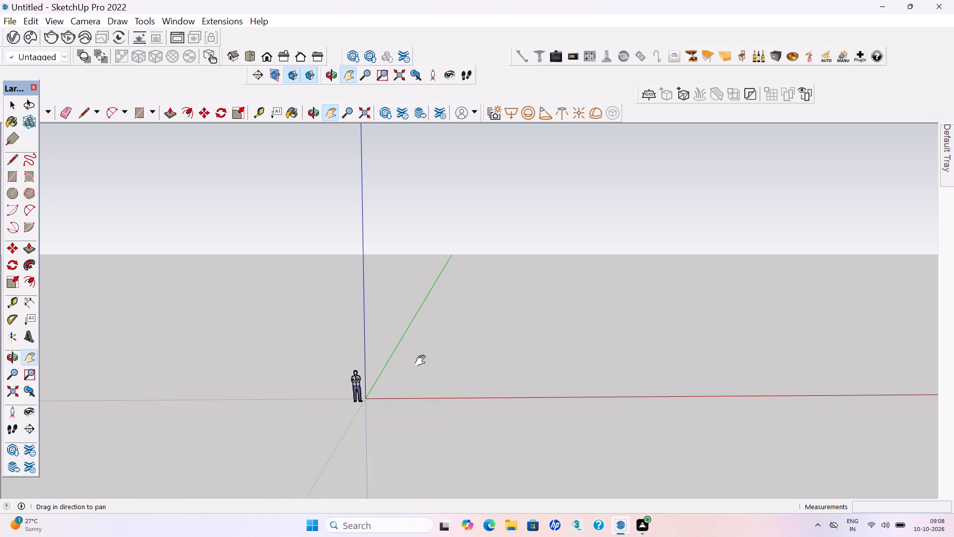
scroll(403, 351, "down", 2)
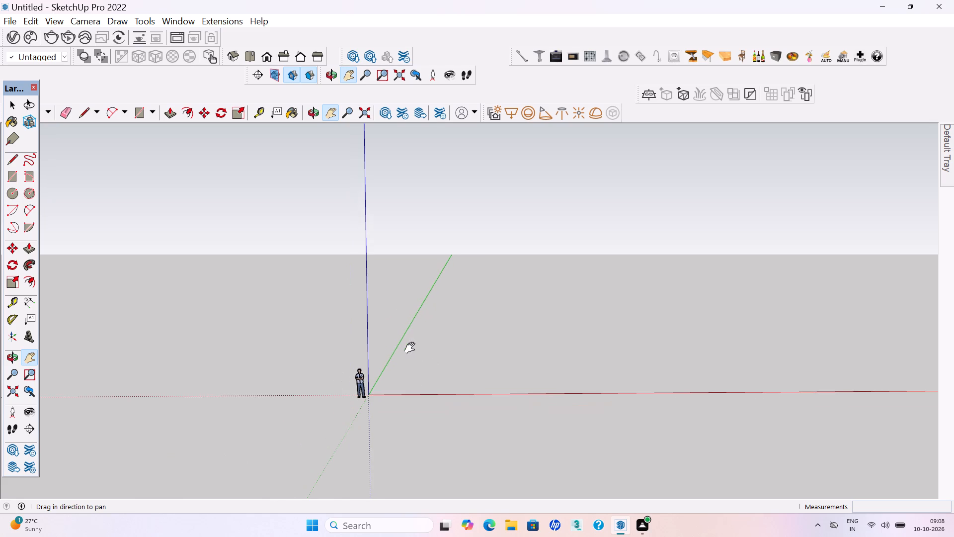
middle_click_drag(412, 348, 414, 394)
scroll(419, 395, "up", 4)
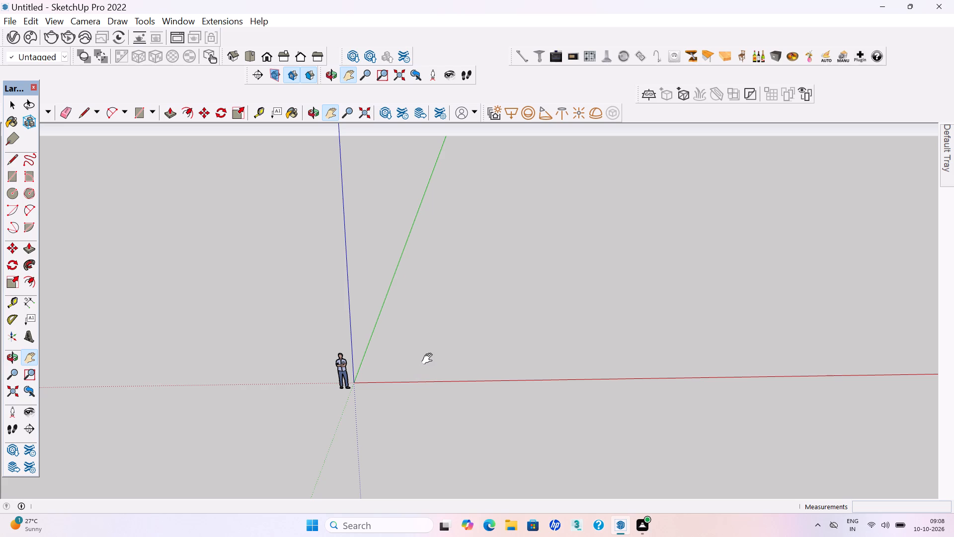
middle_click_drag(422, 385, 423, 393)
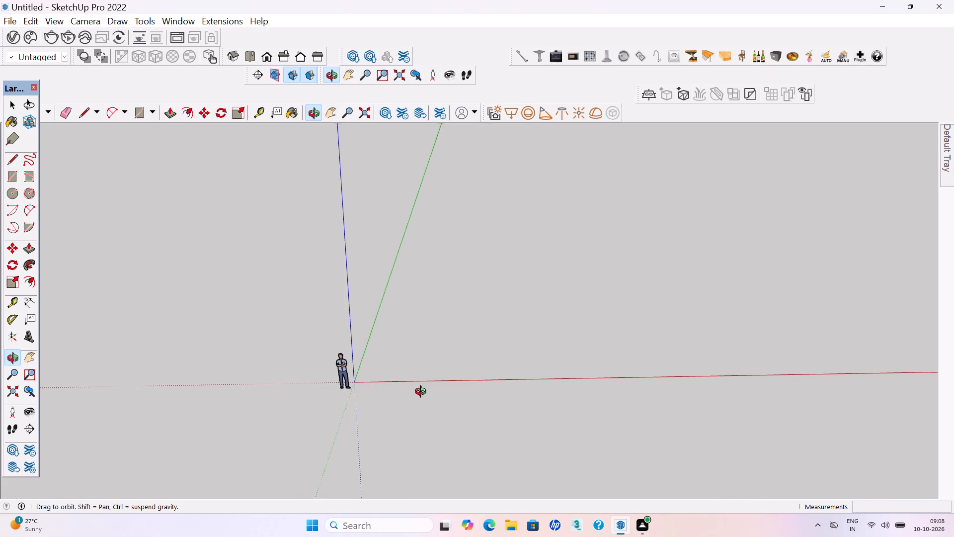
middle_click_drag(423, 393, 422, 394)
scroll(424, 393, "up", 3)
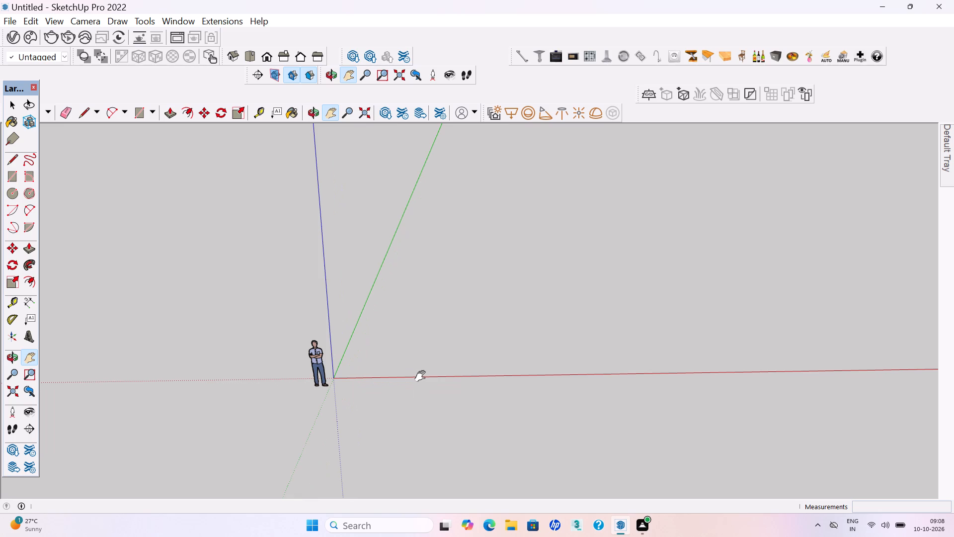
key("t")
left_click(353, 334)
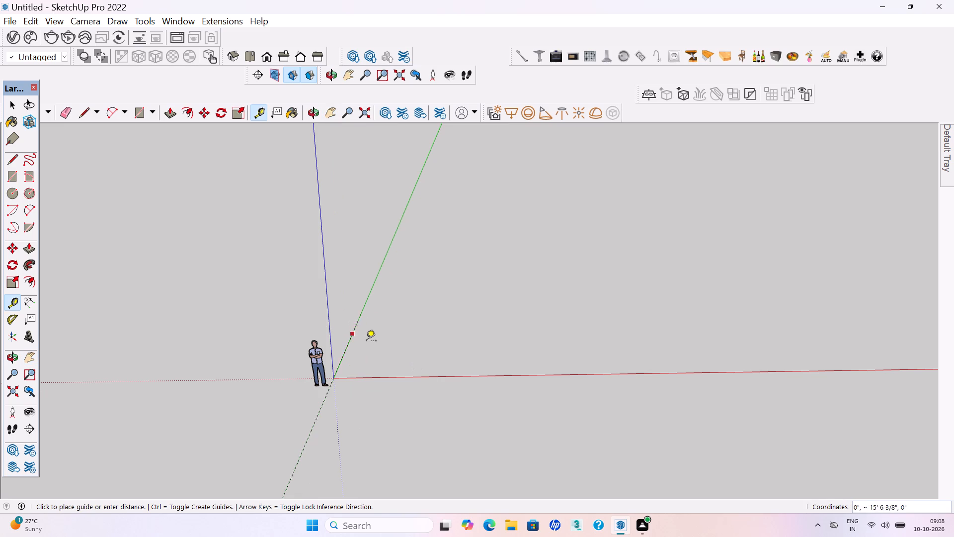
left_click(376, 346)
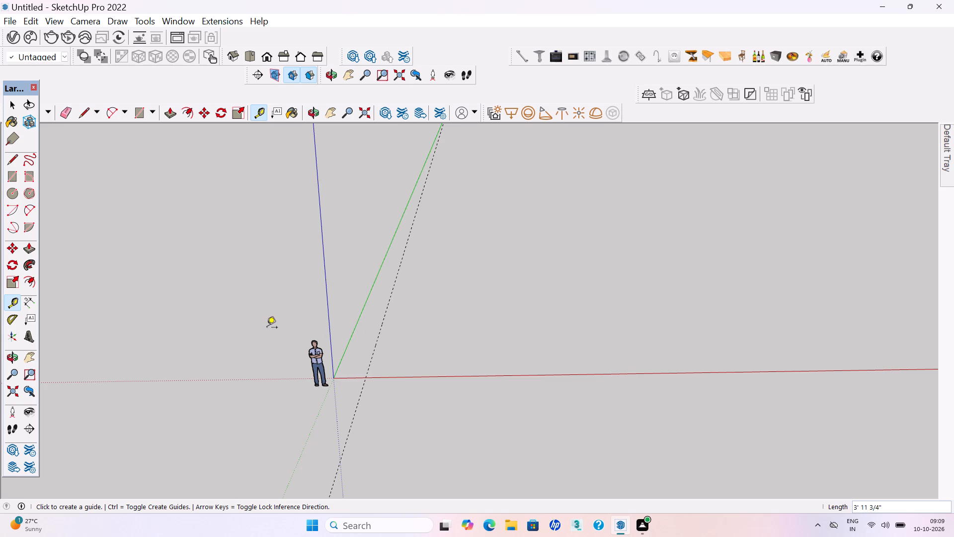
scroll(375, 345, "down", 2)
middle_click_drag(400, 331, 401, 356)
scroll(422, 324, "up", 3)
left_click(365, 344)
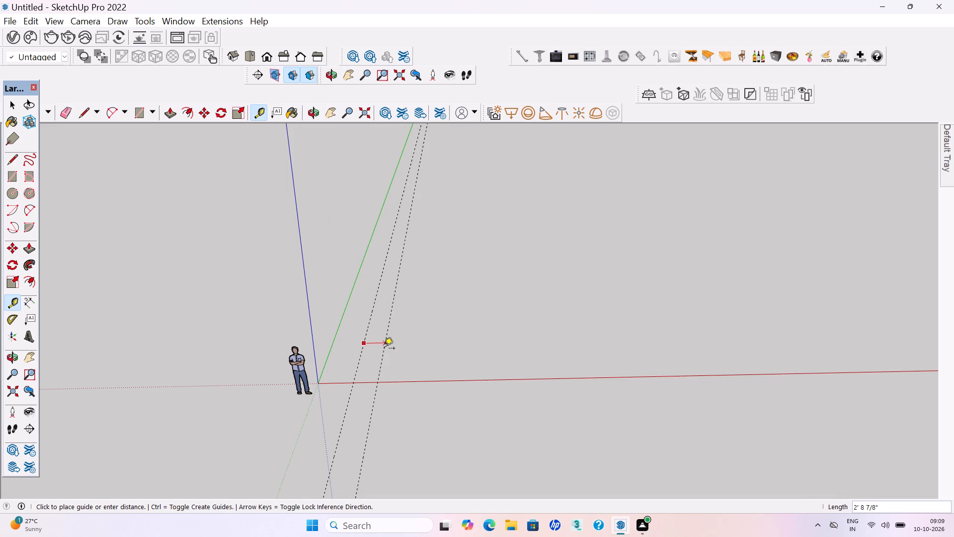
type("9\"")
key("Return")
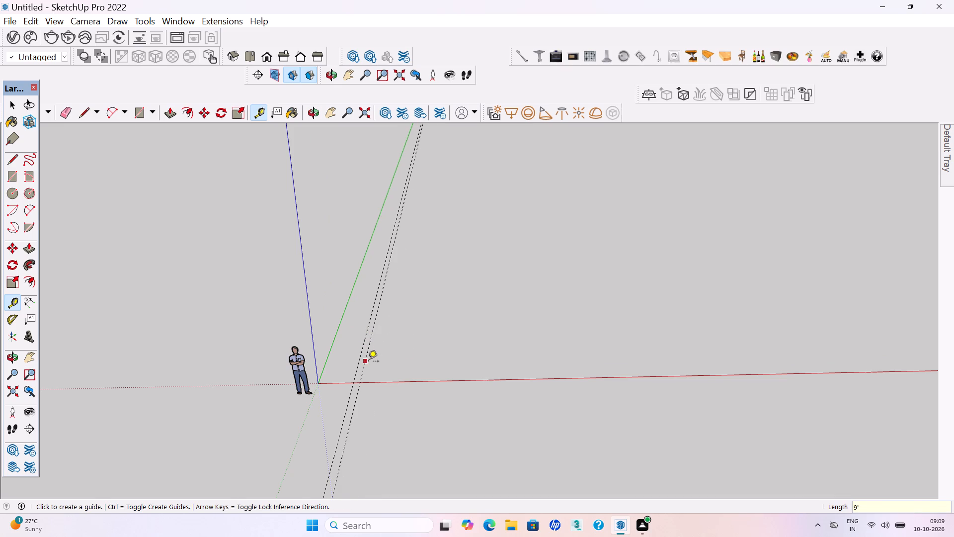
Add a parallel guide 23'6" from the second green-direction guide, and another guide 9" beyond that.
left_click(368, 362)
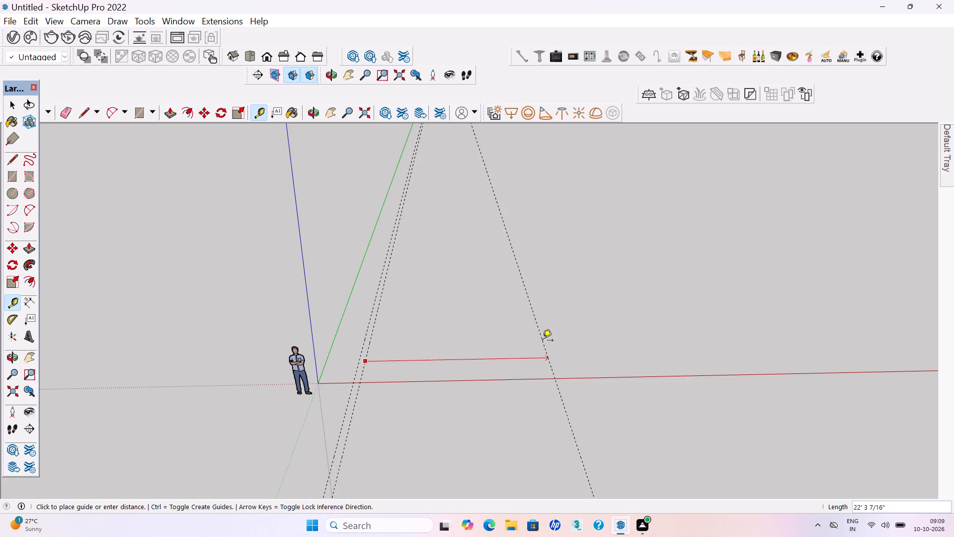
type("23'6\"")
key("Return")
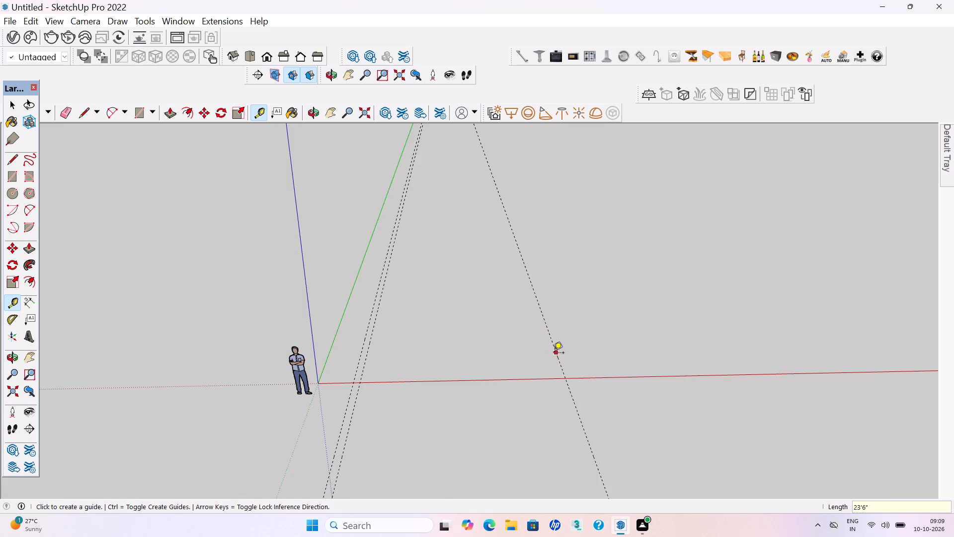
left_click(554, 354)
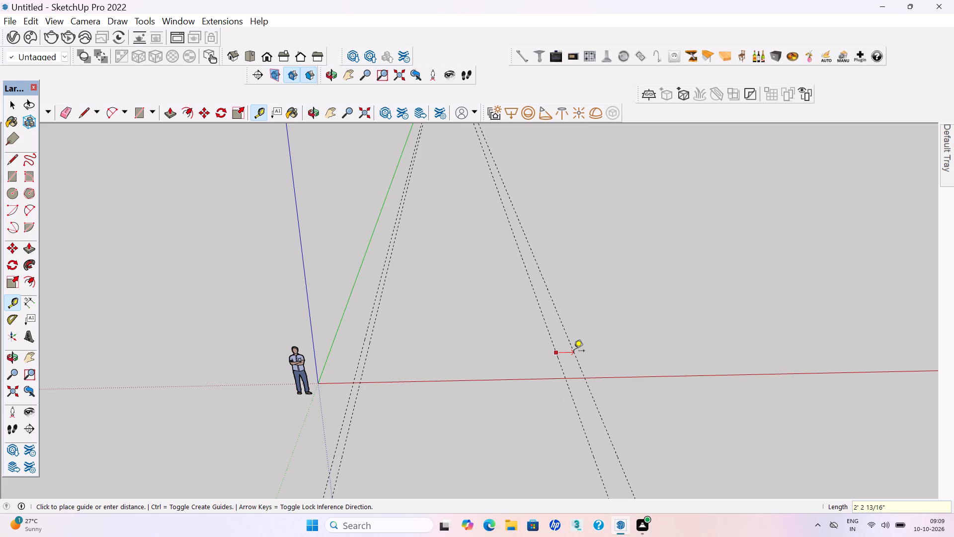
type("9\"")
key("Return")
Place a guide parallel to the red axis just behind it, and a second guide 9" farther back.
scroll(554, 354, "down", 2)
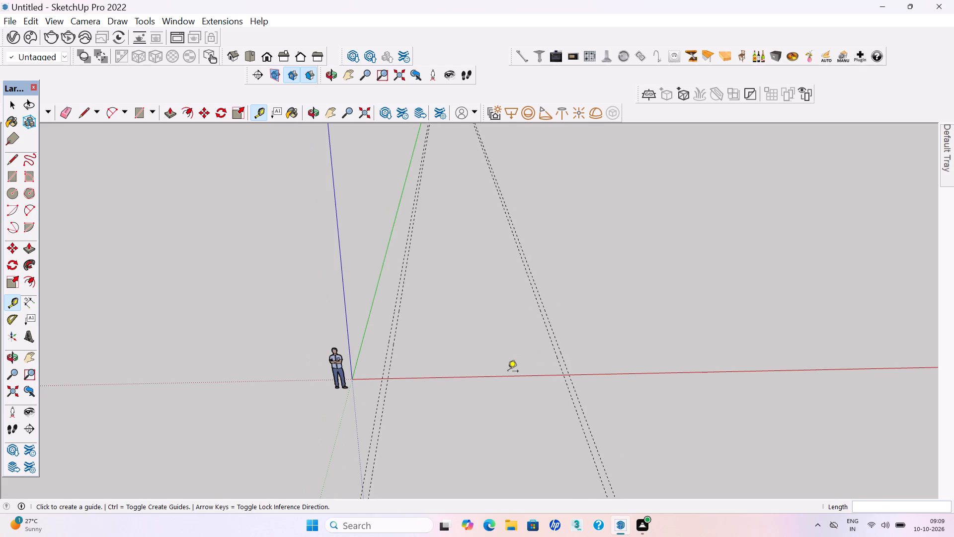
left_click(508, 376)
left_click(504, 358)
left_click(501, 358)
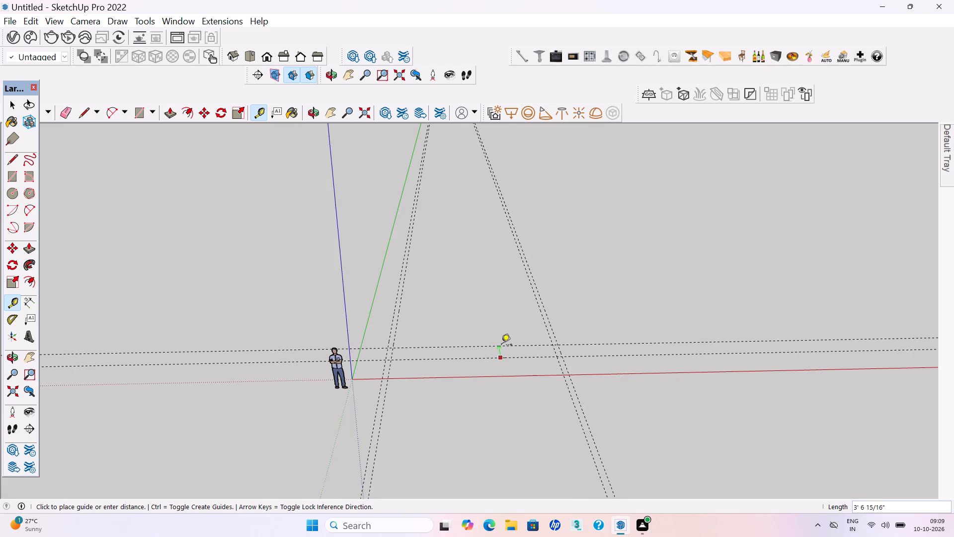
type("9\"")
key("Return")
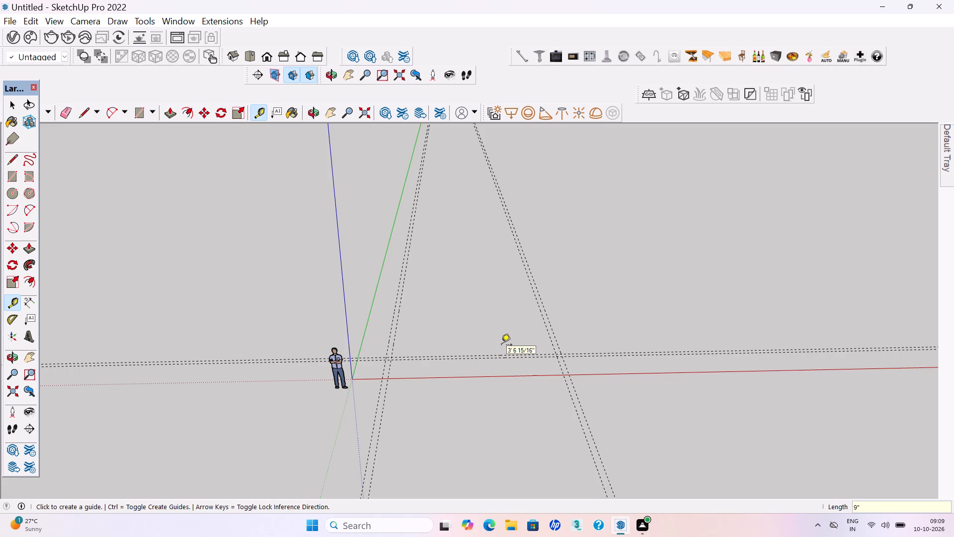
Add a red-direction guide 34' behind the 9" pair, and another guide 9" beyond it.
left_click(490, 354)
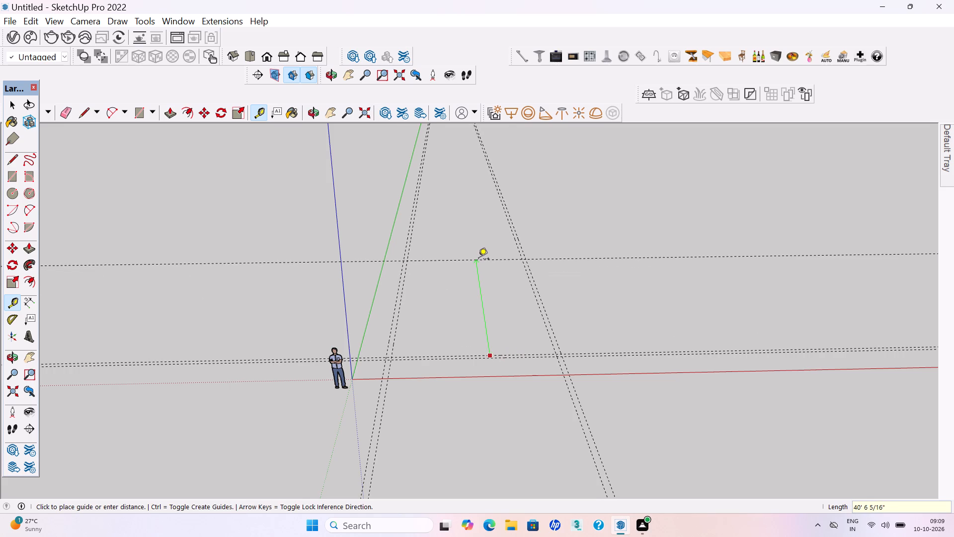
type("34'")
key("Return")
left_click(480, 271)
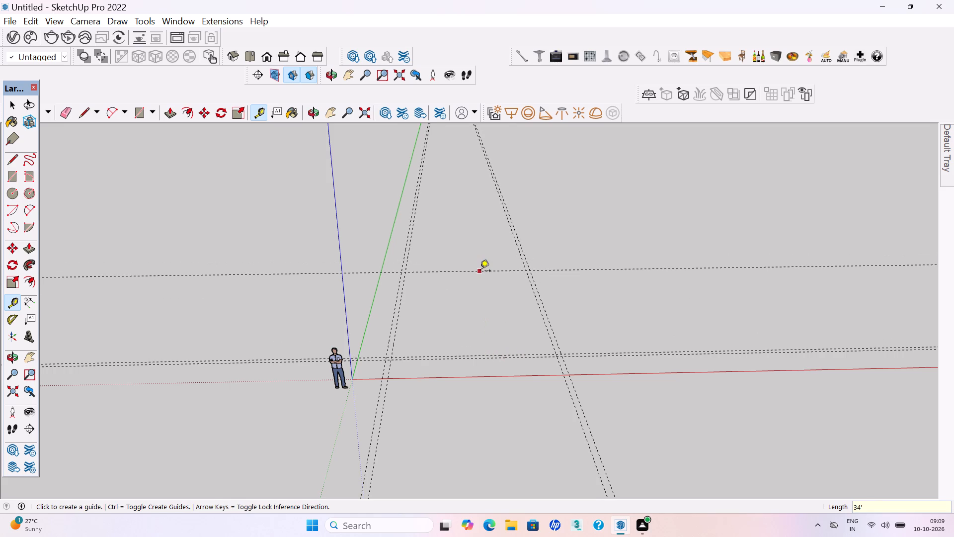
key("6")
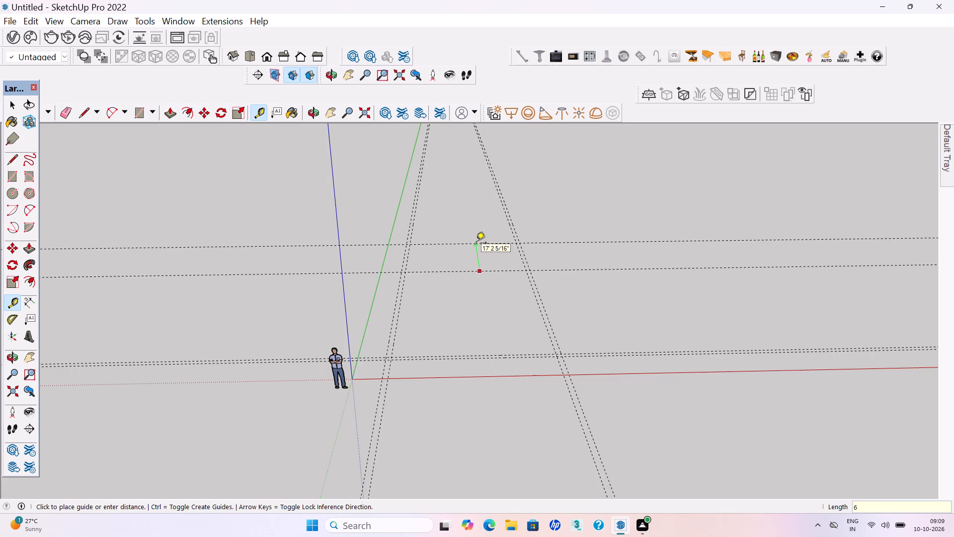
key("BackSpace")
type("9\"")
key("Return")
Draw a 9" by 35'6" rectangle between the two guides nearest the green axis, spanning the front and back guide pairs.
scroll(423, 288, "up", 10)
scroll(396, 240, "down", 6)
middle_click_drag(412, 294, 402, 344)
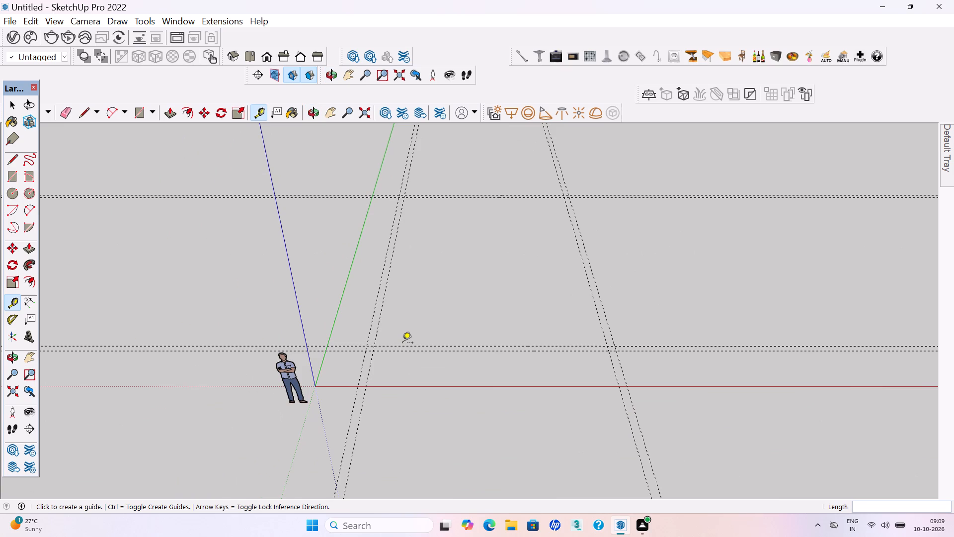
scroll(404, 337, "down", 3)
middle_click_drag(411, 290, 411, 321)
scroll(407, 324, "up", 1)
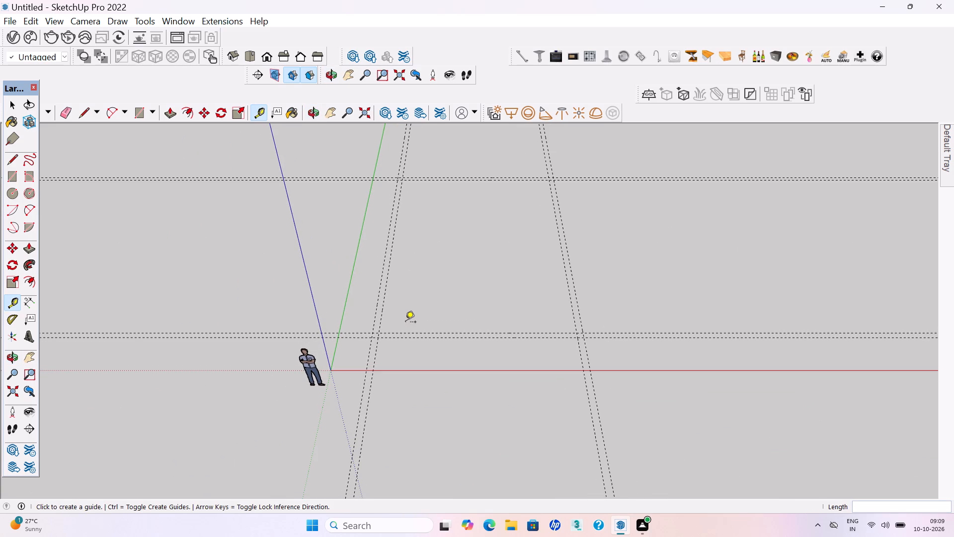
key("r")
scroll(371, 332, "up", 4)
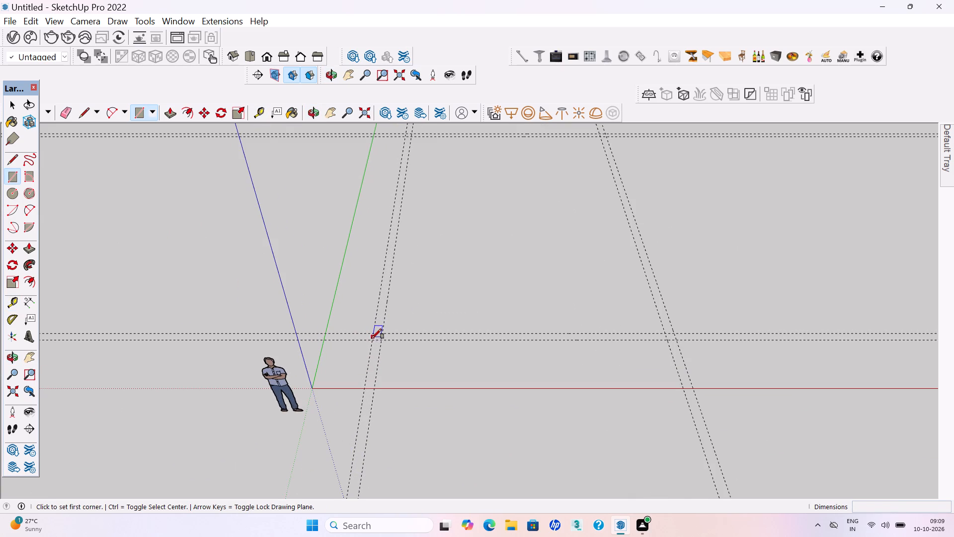
left_click(373, 340)
scroll(406, 338, "down", 8)
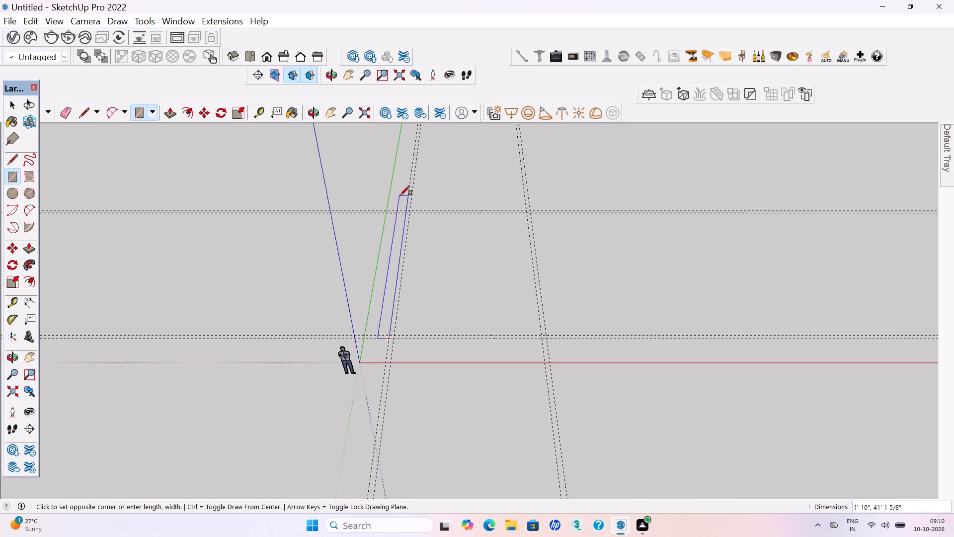
scroll(408, 195, "up", 19)
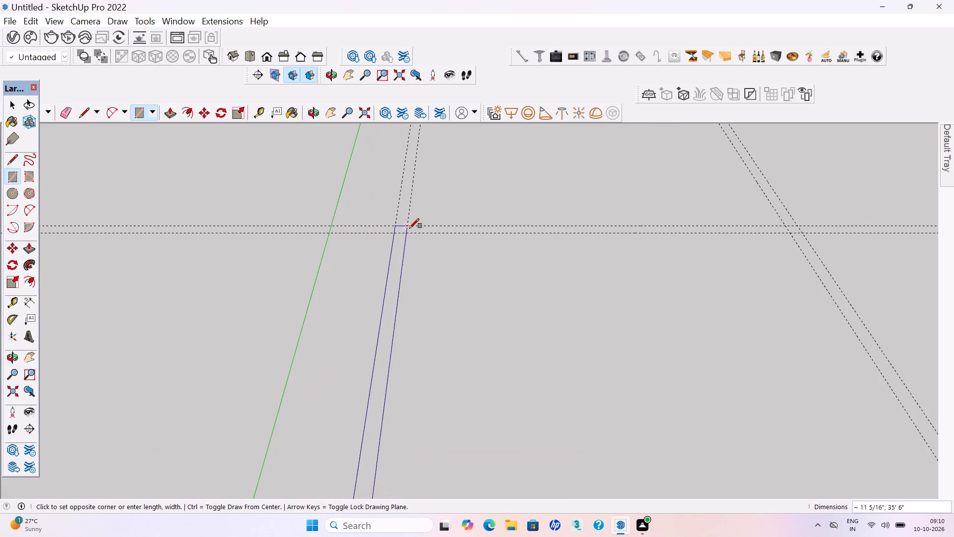
left_click(408, 228)
Group the long wall rectangle's face and edges, leaving nothing selected.
key("space")
double_click(386, 351)
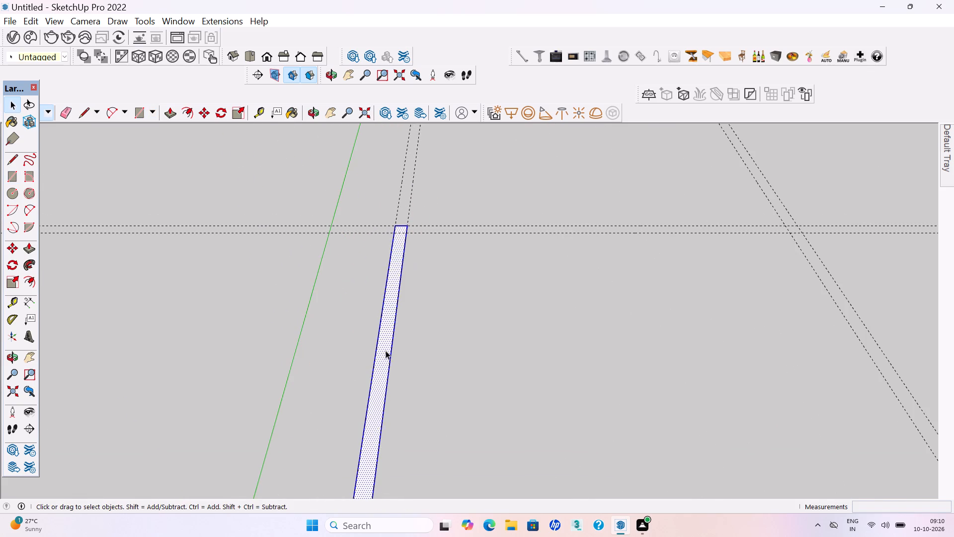
right_click(386, 351)
left_click(418, 213)
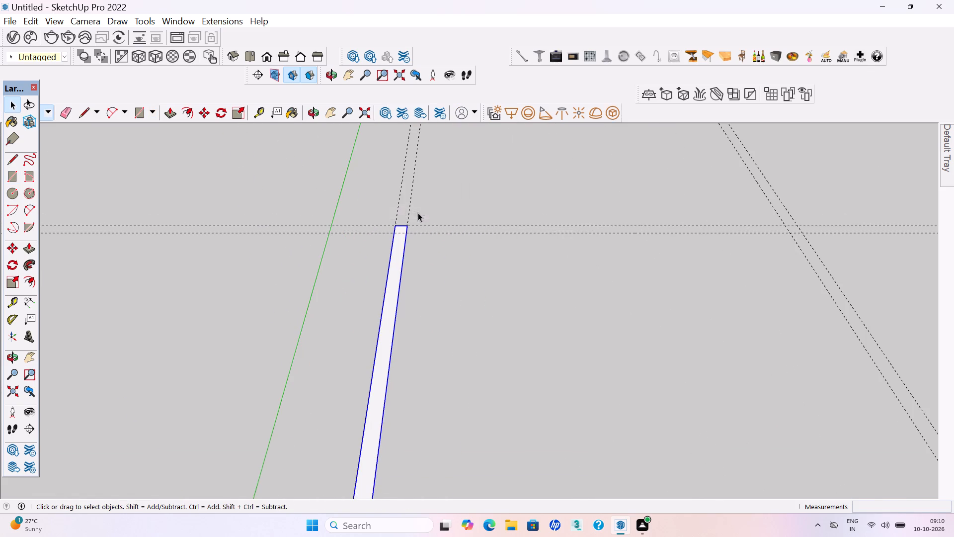
scroll(429, 286, "down", 4)
left_click(450, 305)
Draw a 9" by 24'3" rectangle between the back guide pair, from the first wall's inner edge to the farthest guide from the green axis.
scroll(464, 266, "down", 1)
scroll(424, 231, "down", 3)
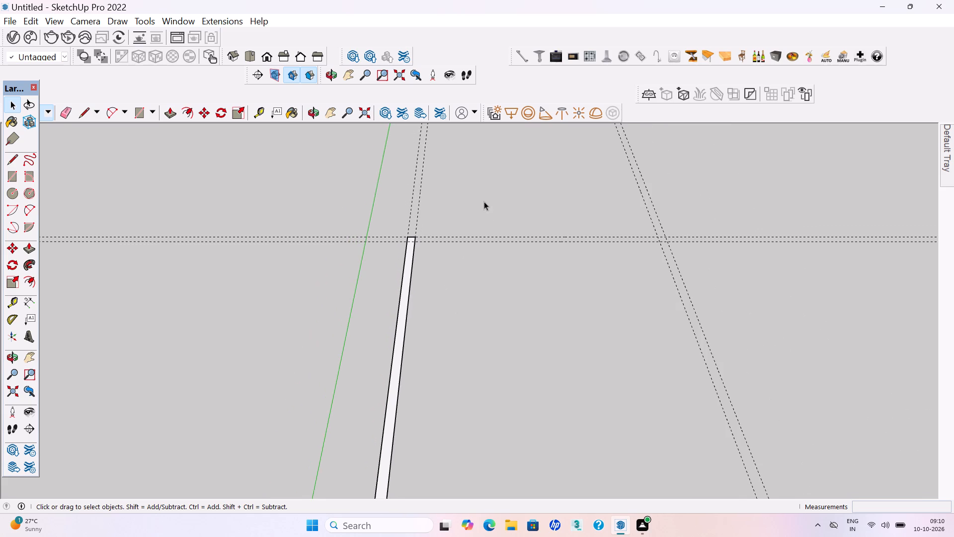
middle_click_drag(486, 228, 489, 248)
scroll(498, 244, "up", 8)
key("r")
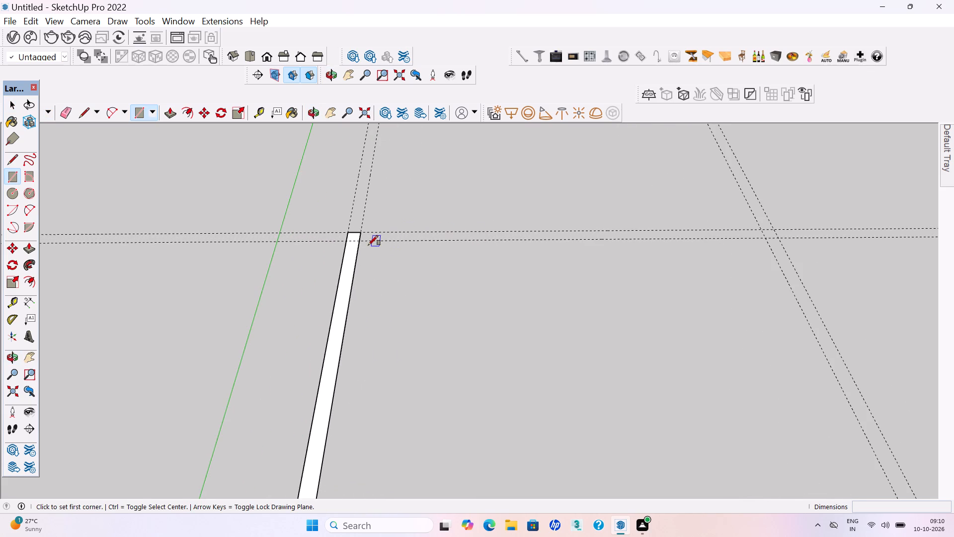
left_click(360, 241)
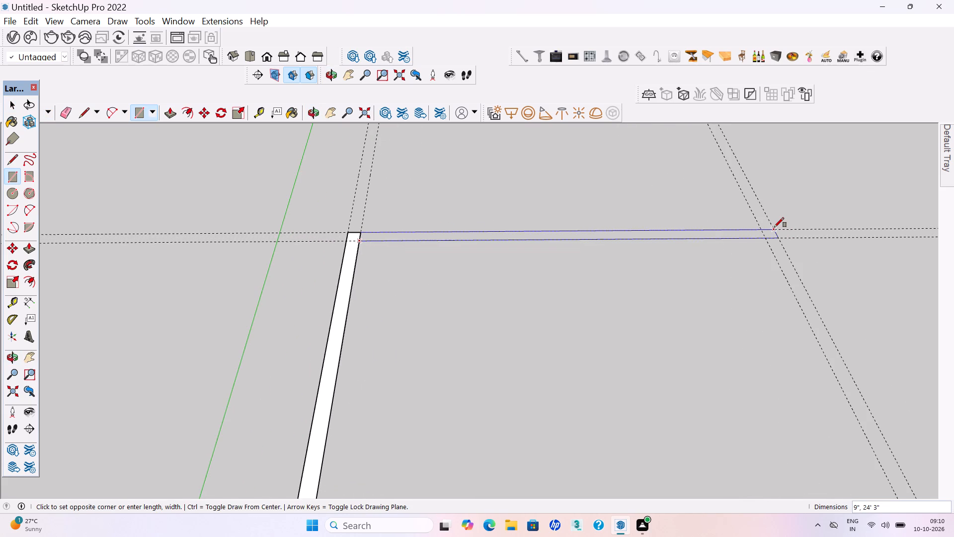
left_click(774, 227)
Group the back wall rectangle's face and edges, leaving nothing selected.
key("space")
double_click(636, 234)
right_click(636, 234)
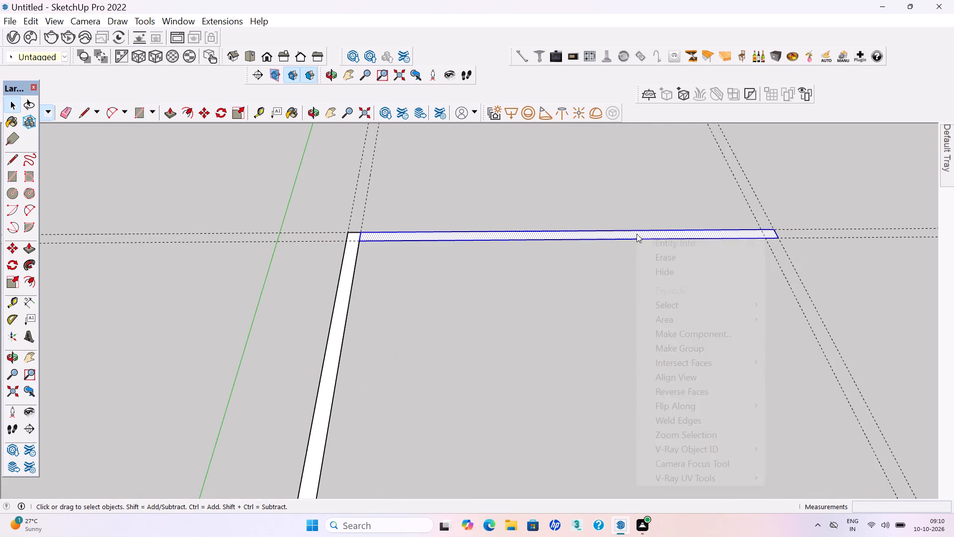
left_click(683, 350)
left_click(513, 292)
Draw the opposite long wall as a 9" wide rectangle between its guide pair, from the back wall's inner edge to the frontmost guide.
scroll(414, 211, "down", 10)
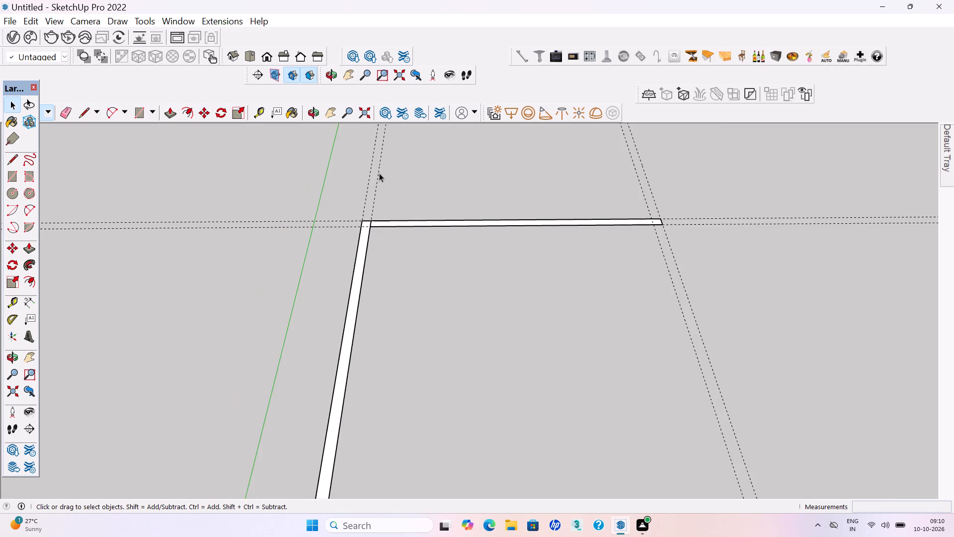
scroll(379, 173, "down", 4)
middle_click_drag(540, 268, 542, 272)
scroll(565, 290, "up", 6)
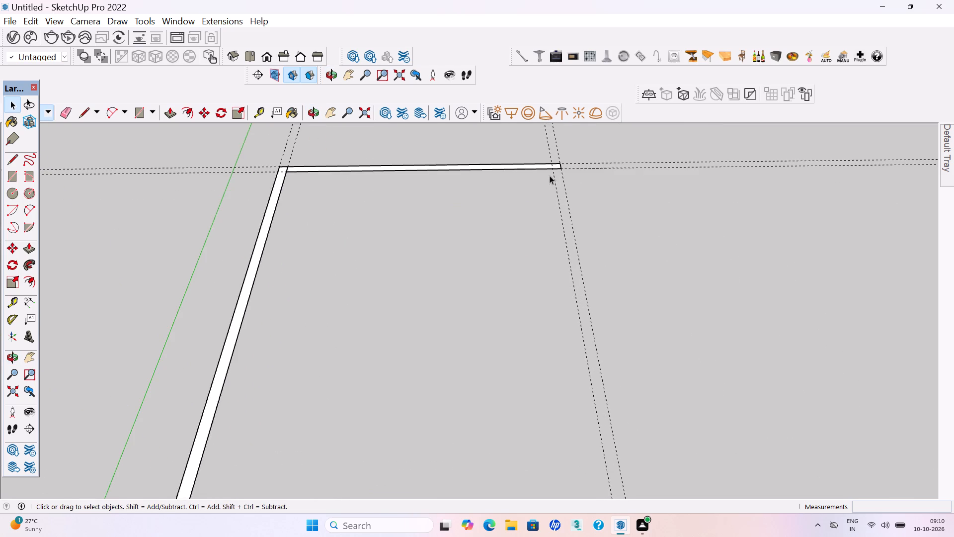
key("r")
left_click(553, 162)
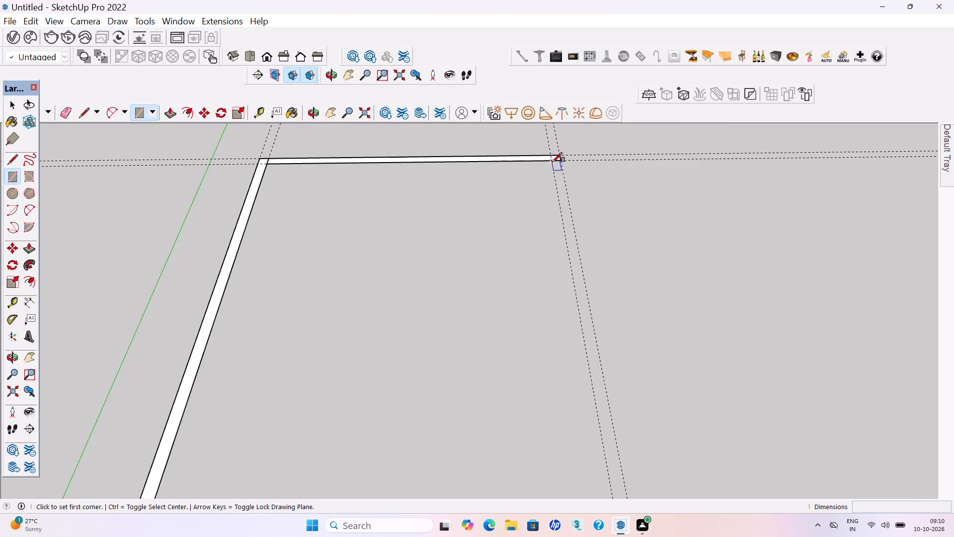
scroll(558, 212, "down", 10)
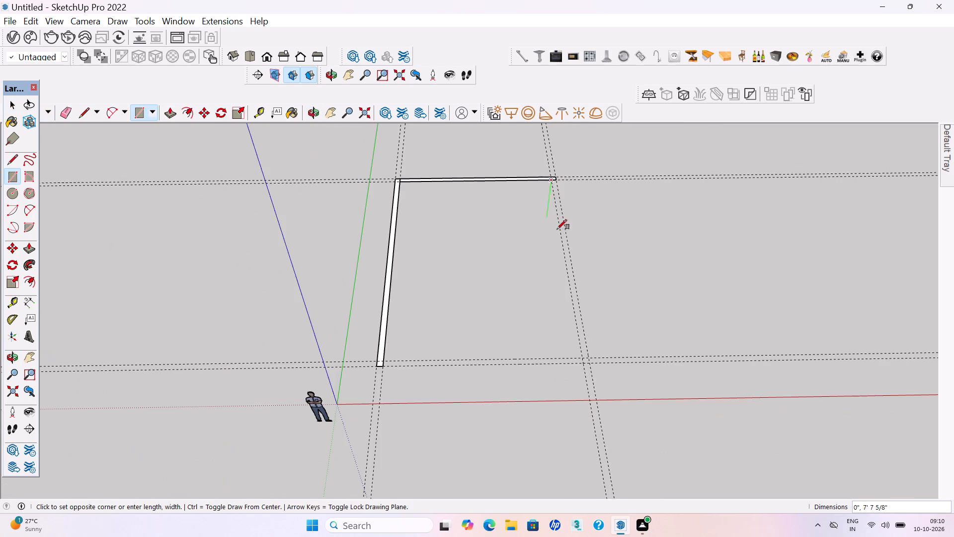
scroll(588, 331, "up", 2)
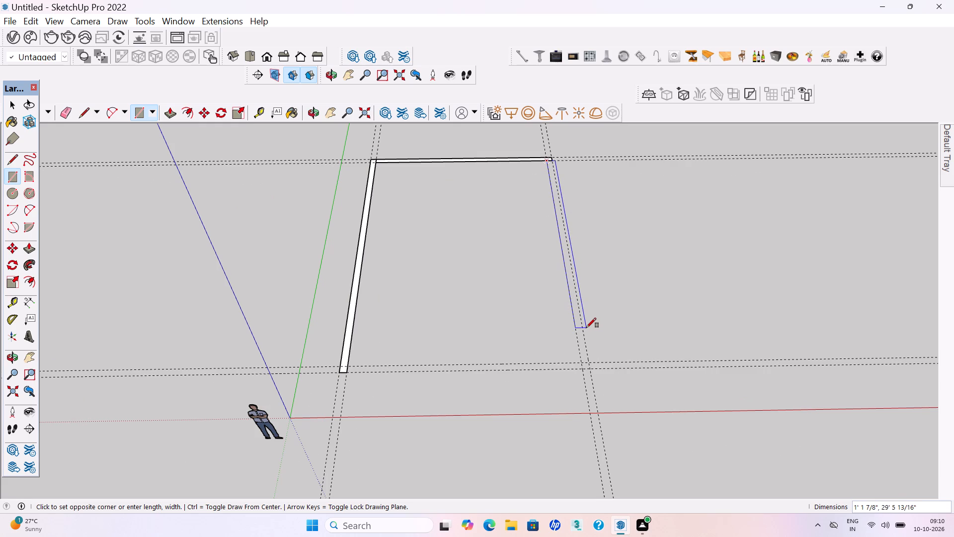
scroll(597, 378, "up", 8)
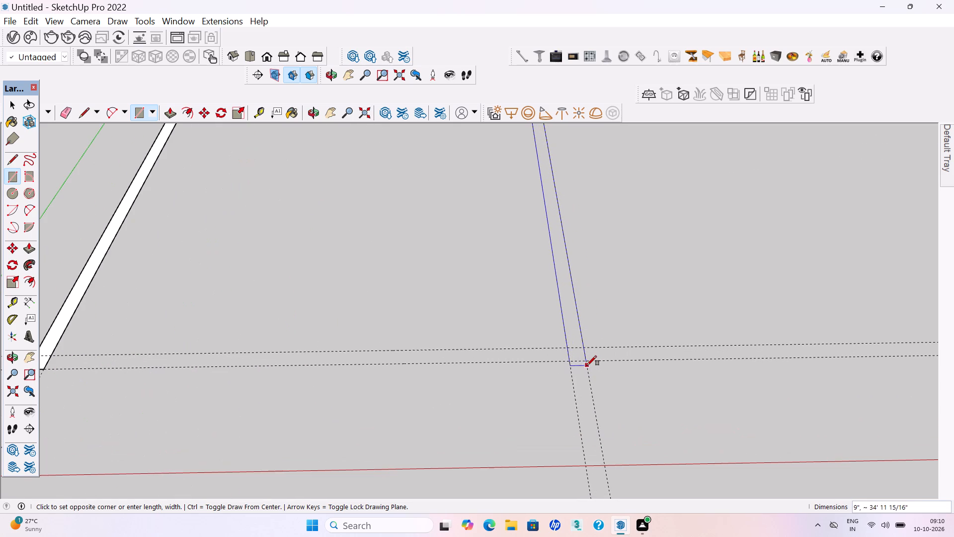
left_click(585, 360)
Group the second long wall rectangle's face and edges, leaving nothing selected.
scroll(585, 360, "down", 4)
key("space")
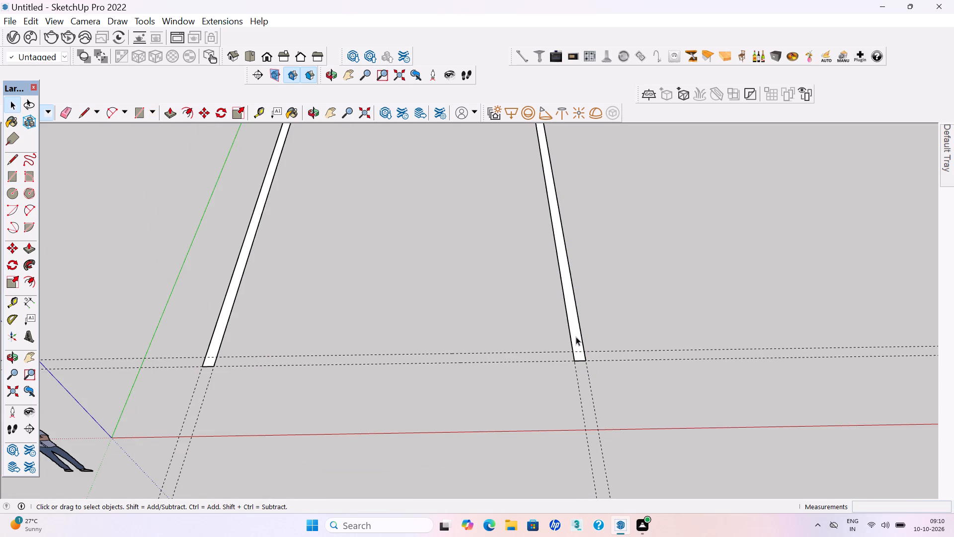
double_click(576, 337)
right_click(576, 337)
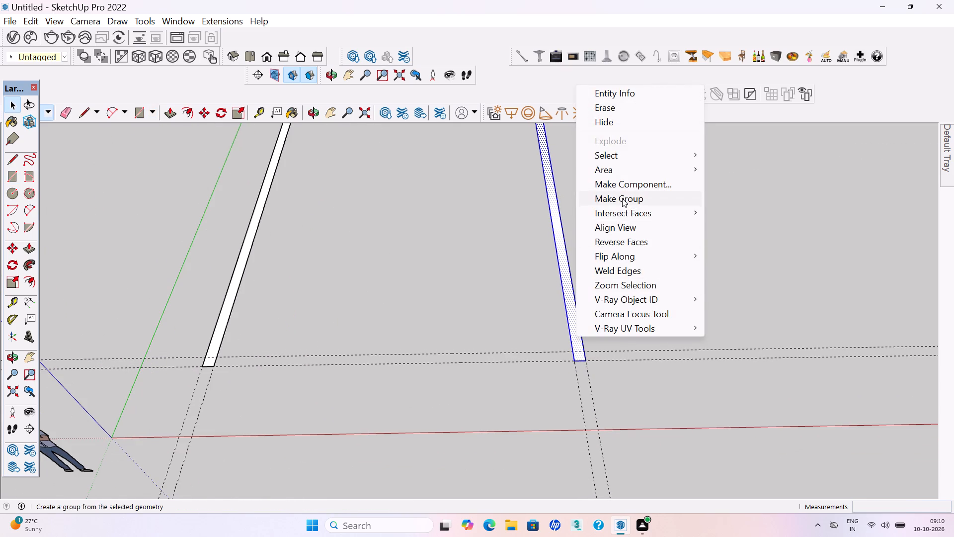
left_click(622, 198)
left_click(656, 269)
Save the model as "day15.." in the INTERNSHIP DAILY PROJECTS folder on the Desktop, without replacing the existing day15 file.
scroll(641, 294, "down", 4)
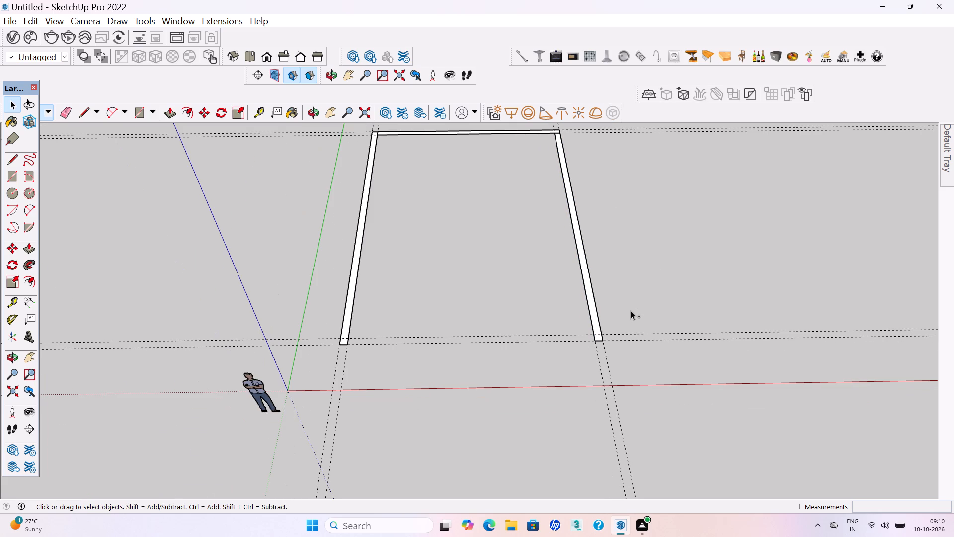
key("ctrl+s")
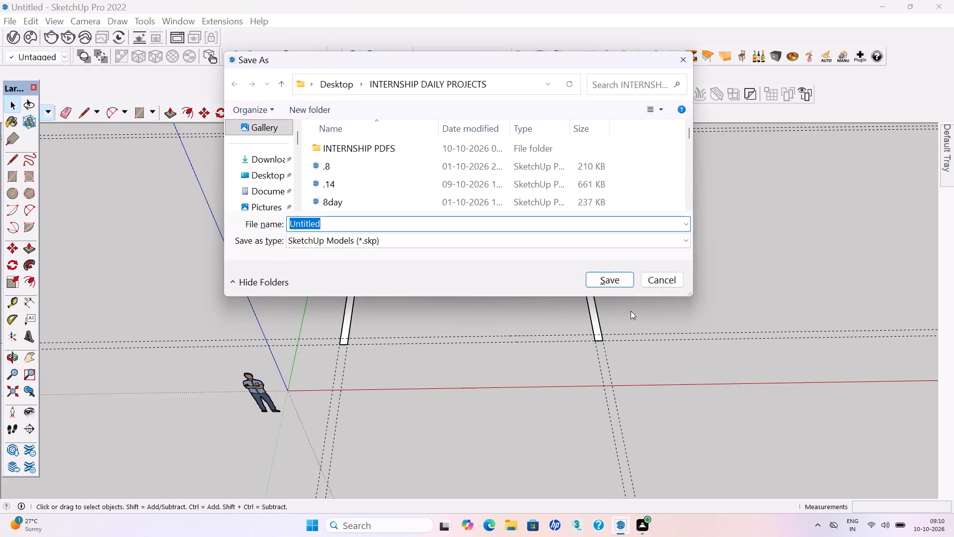
double_click(272, 159)
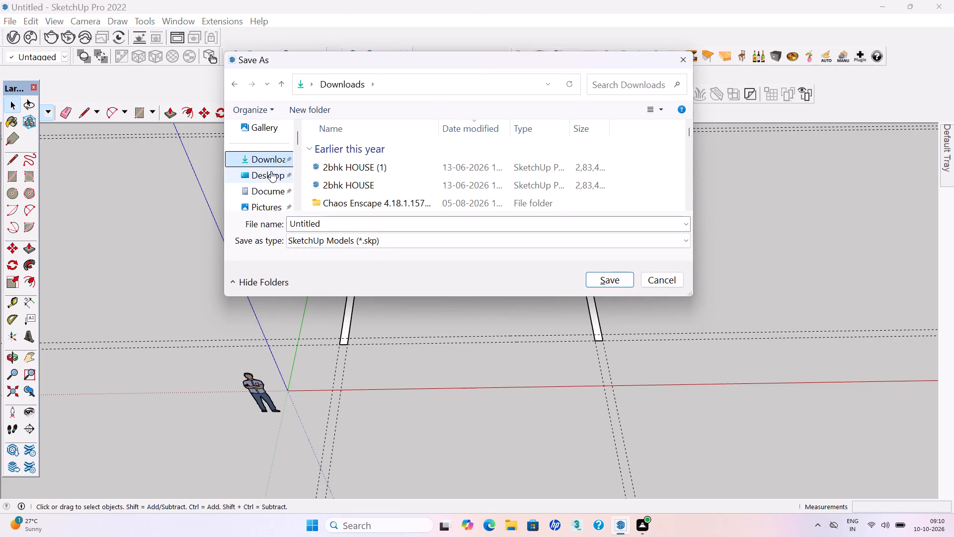
double_click(271, 172)
double_click(436, 149)
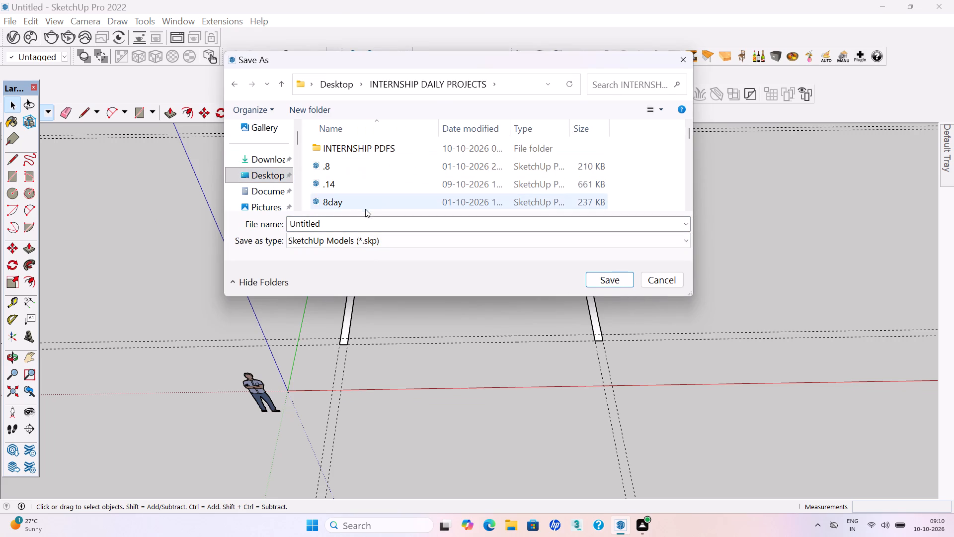
left_click(328, 221)
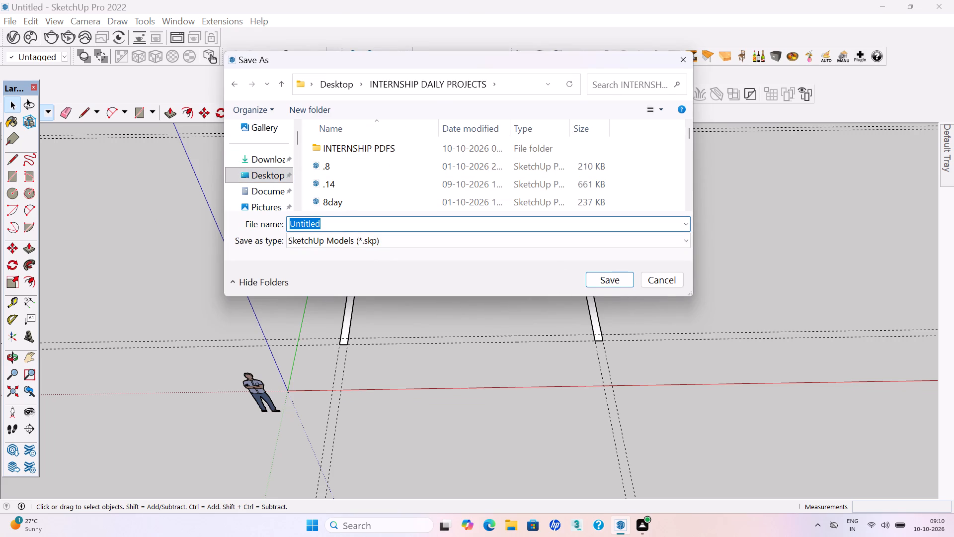
key("BackSpace")
type("day15")
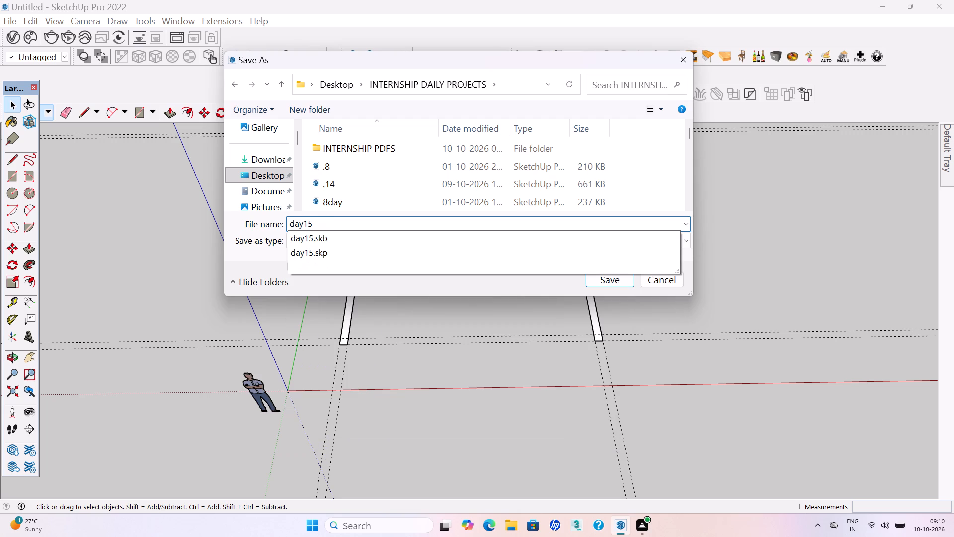
key("Return")
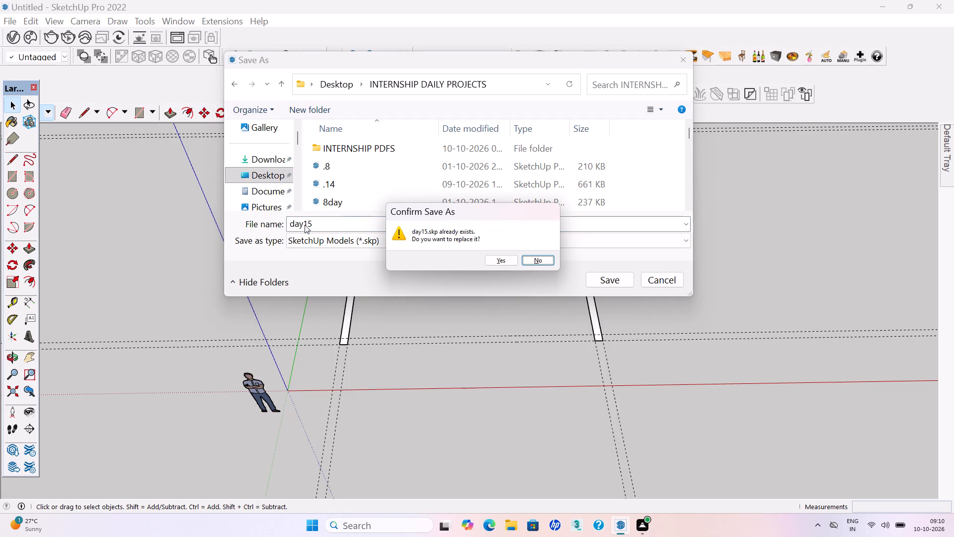
left_click(536, 259)
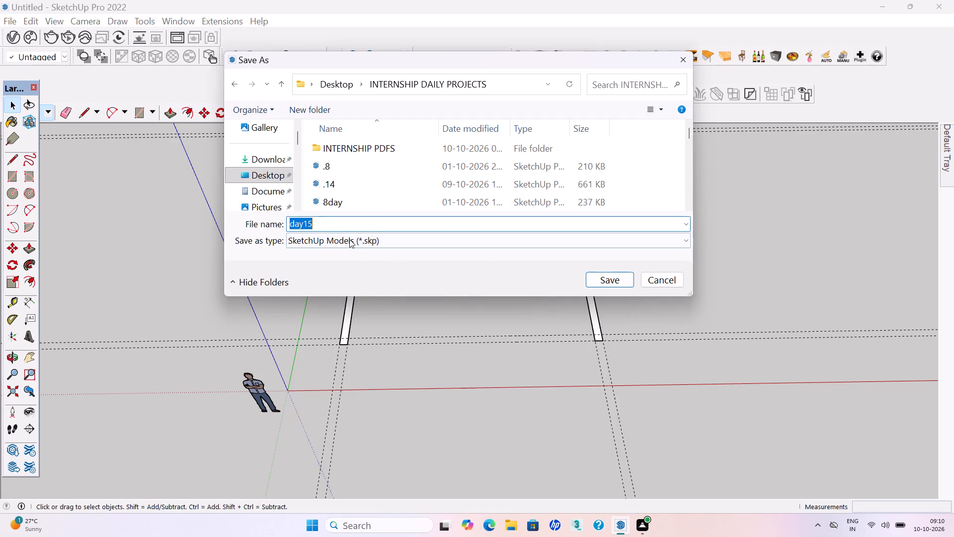
left_click(329, 225)
type("..")
key("Return")
scroll(329, 224, "down", 2)
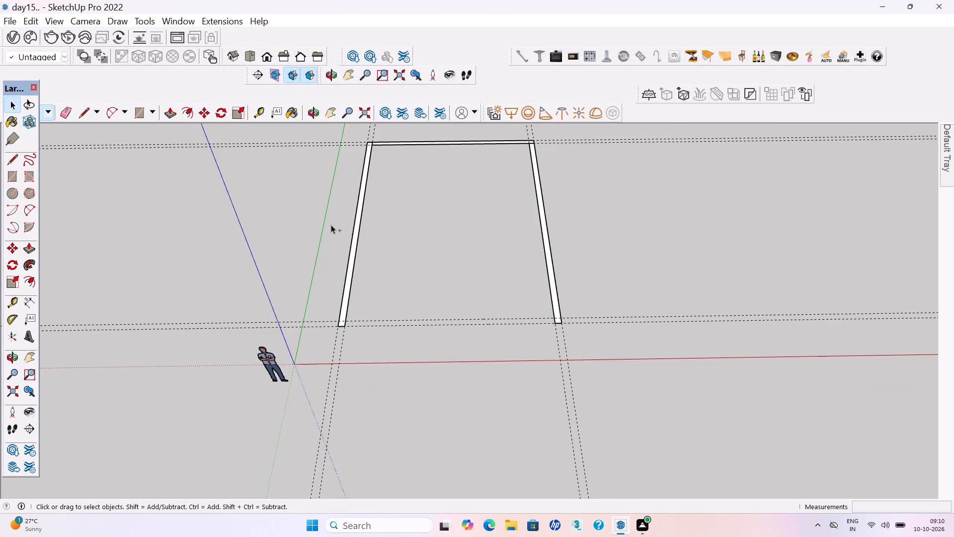
key("ctrl+s")
key("ctrl+s")
key("ctrl+s")
Draw the front wall rectangle between the front guide pair, spanning between the inner edges of the two long walls.
scroll(393, 246, "down", 3)
middle_click_drag(392, 312, 388, 297)
scroll(381, 310, "up", 2)
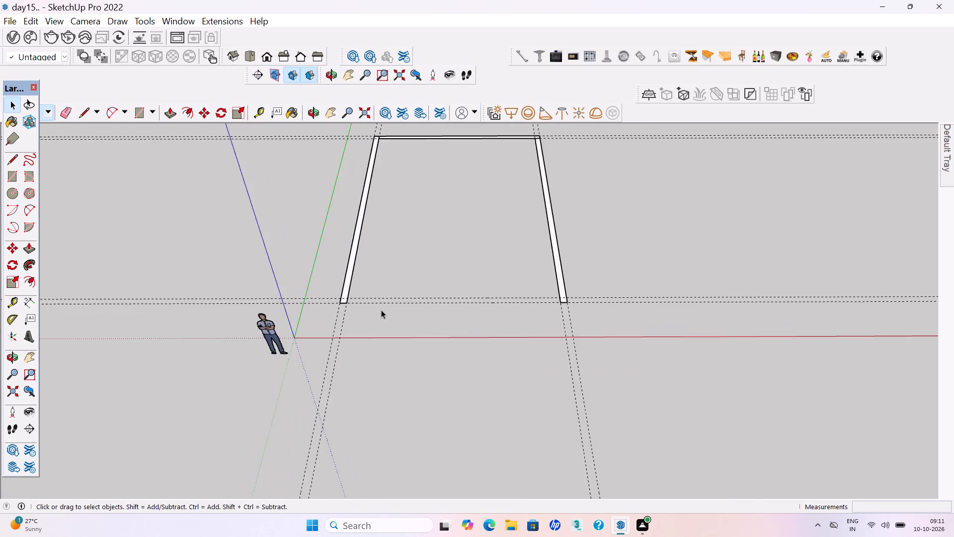
scroll(381, 310, "up", 12)
key("r")
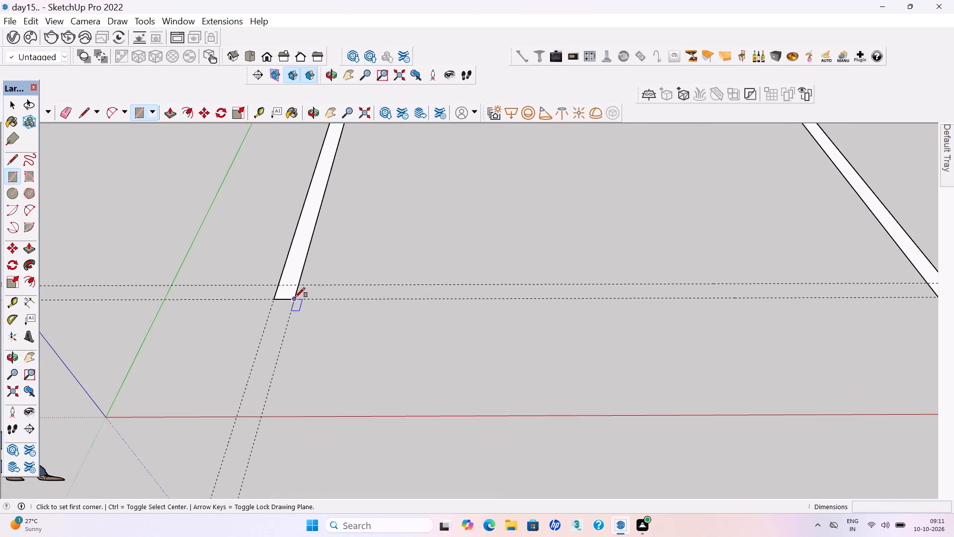
left_click(295, 297)
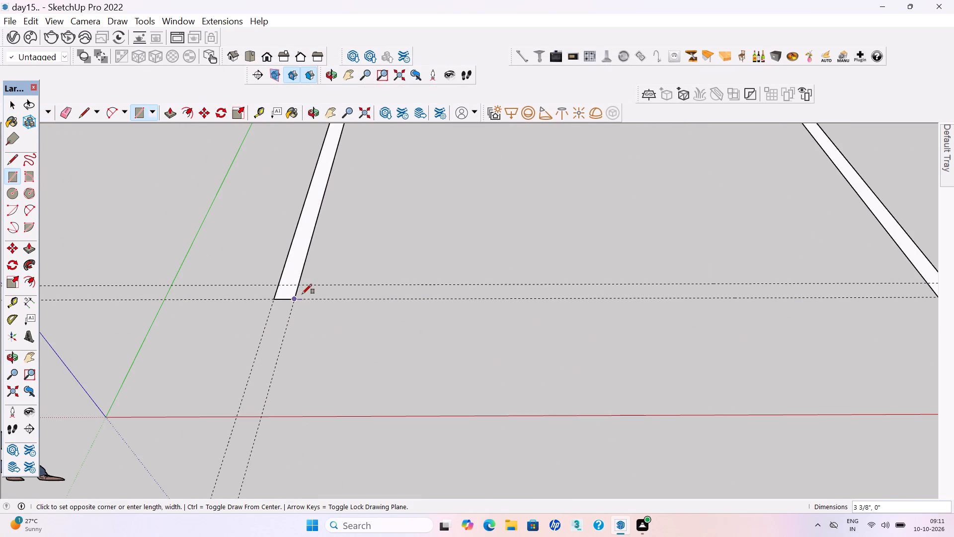
scroll(302, 294, "down", 4)
left_click(734, 286)
Group the front wall rectangle's face and edges, clear the selection and save the model.
key("space")
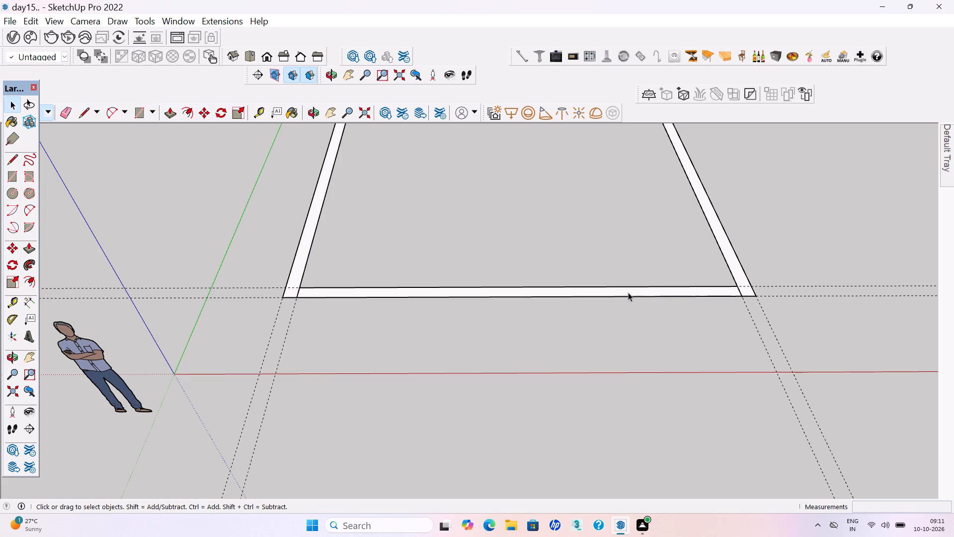
double_click(624, 292)
right_click(623, 292)
left_click(655, 155)
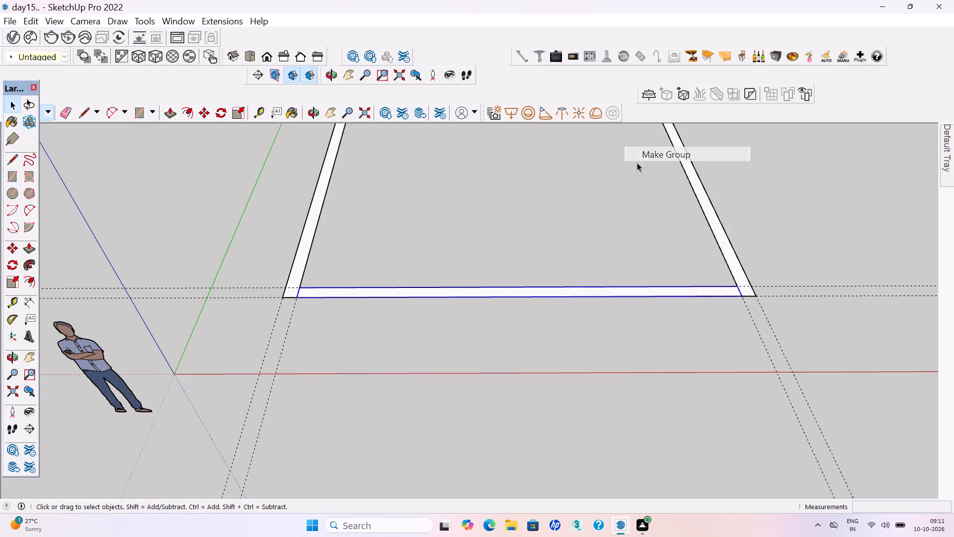
left_click(542, 217)
key("ctrl+s")
key("ctrl+s")
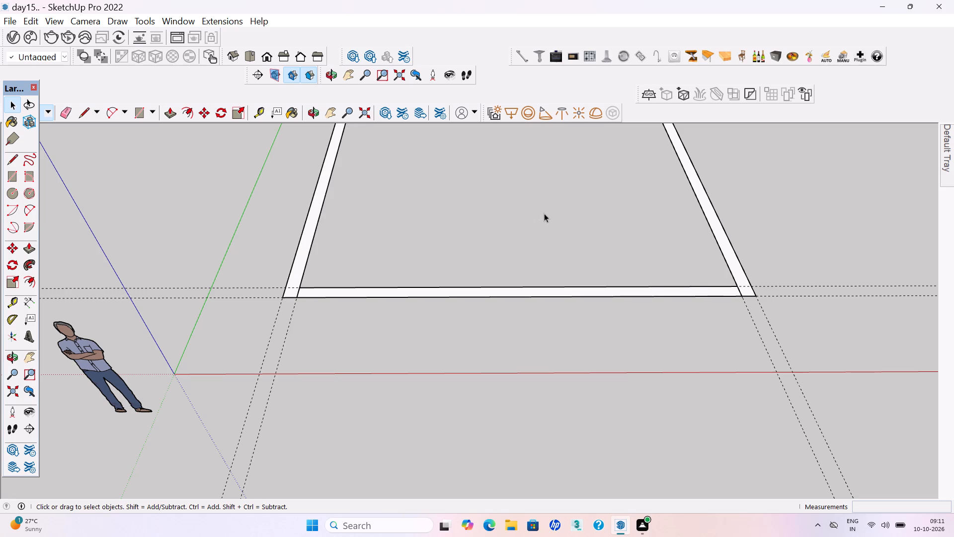
Delete all the guide pairs around the four walls, keeping only the wall outline.
scroll(538, 389, "down", 9)
middle_click_drag(495, 298, 503, 332)
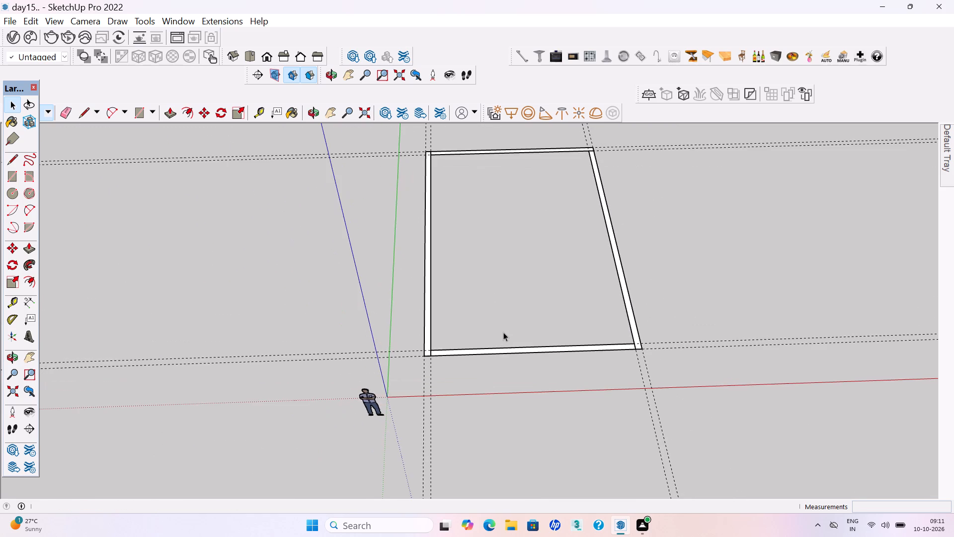
scroll(479, 335, "down", 6)
scroll(508, 135, "up", 1)
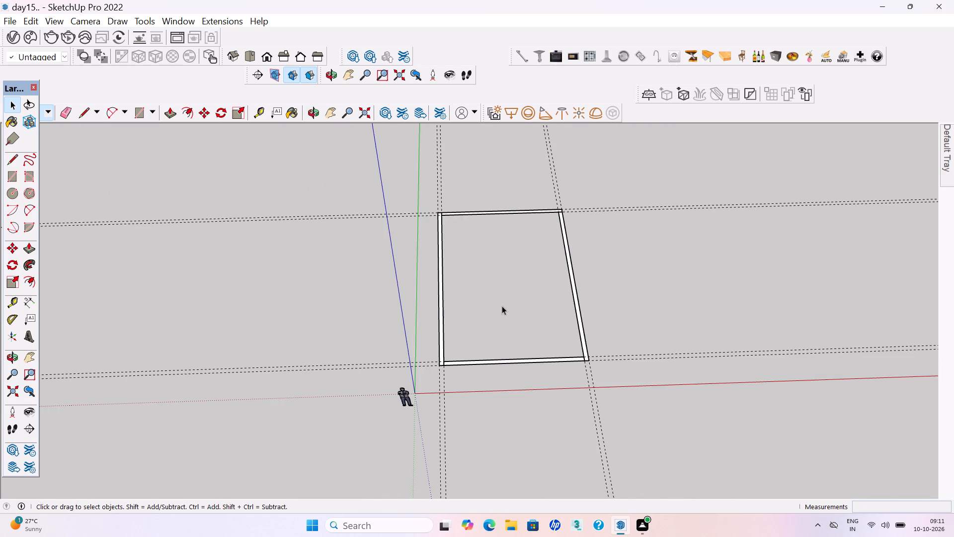
left_click_drag(575, 178, 407, 165)
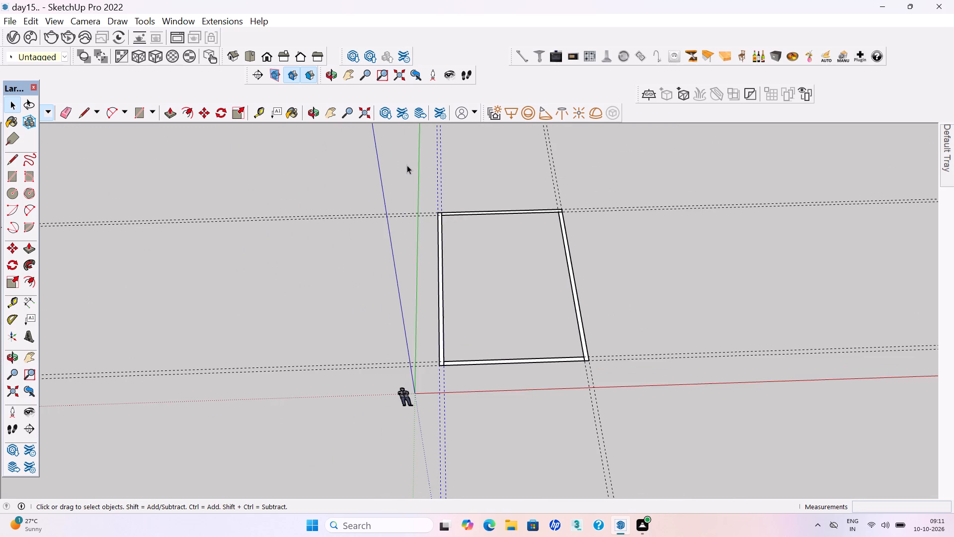
key("Delete")
left_click_drag(633, 230, 603, 184)
key("Delete")
left_click_drag(596, 185, 527, 157)
key("Delete")
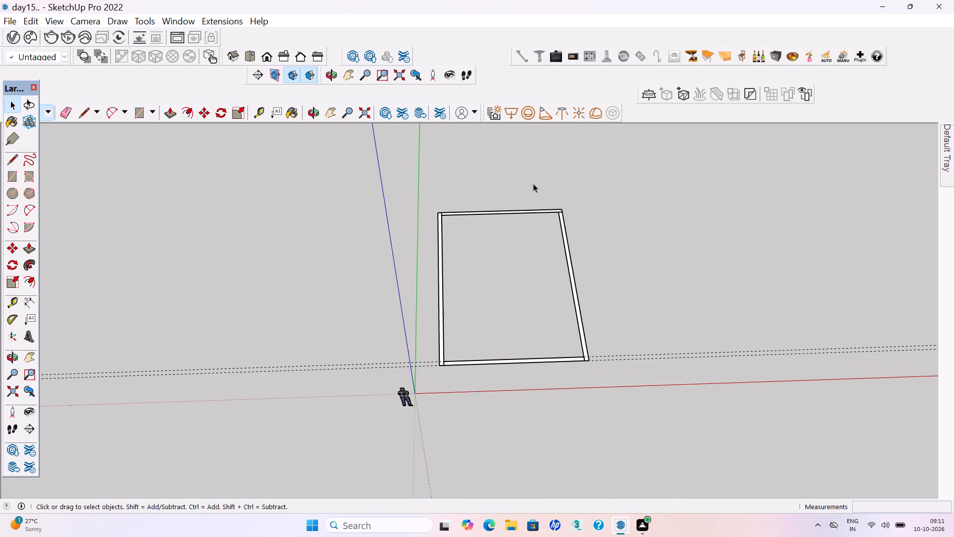
left_click_drag(649, 366, 637, 333)
key("Delete")
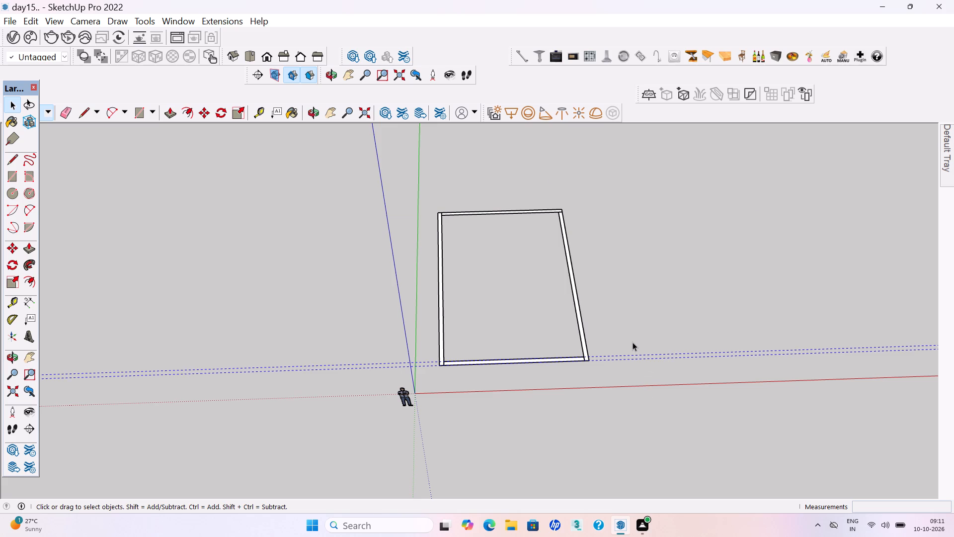
key("Delete")
Save the model with the guides removed.
key("ctrl+s")
key("ctrl+s")
key("ctrl+s")
key("ctrl+s")
key("ctrl+s")
key("ctrl+s")
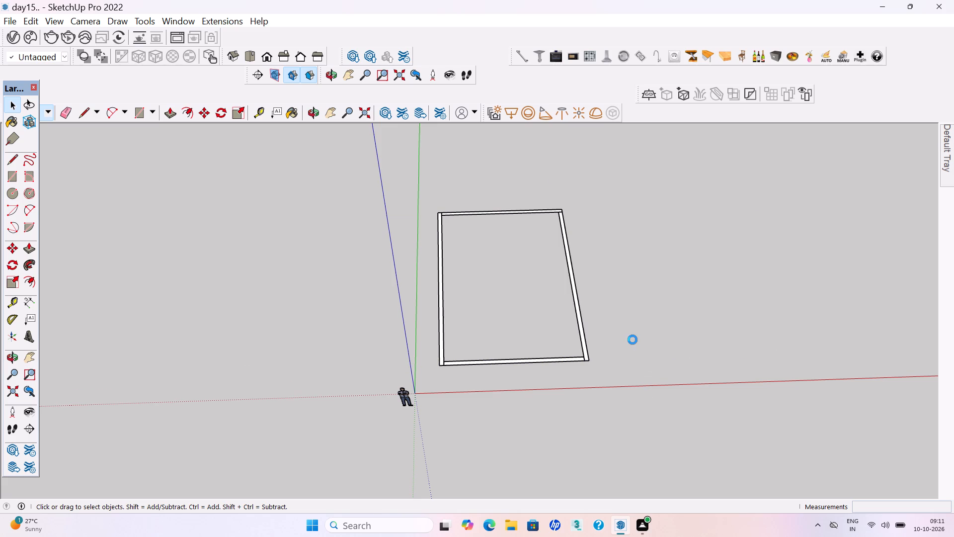
Place a guide 11'7" inside the left long wall's inner edge and a second guide 6" beyond it.
key("t")
scroll(554, 319, "down", 1)
middle_click_drag(542, 319, 527, 329)
scroll(479, 219, "up", 5)
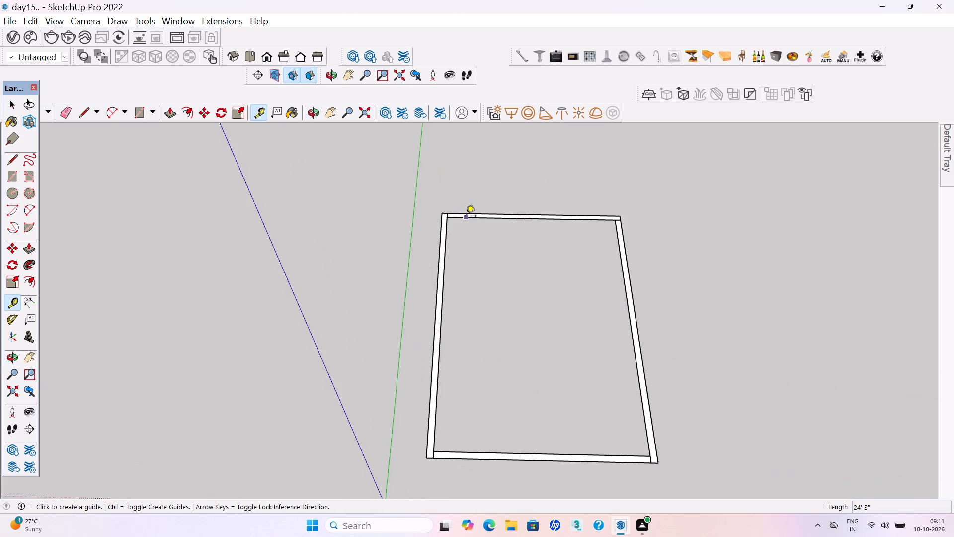
scroll(466, 217, "up", 4)
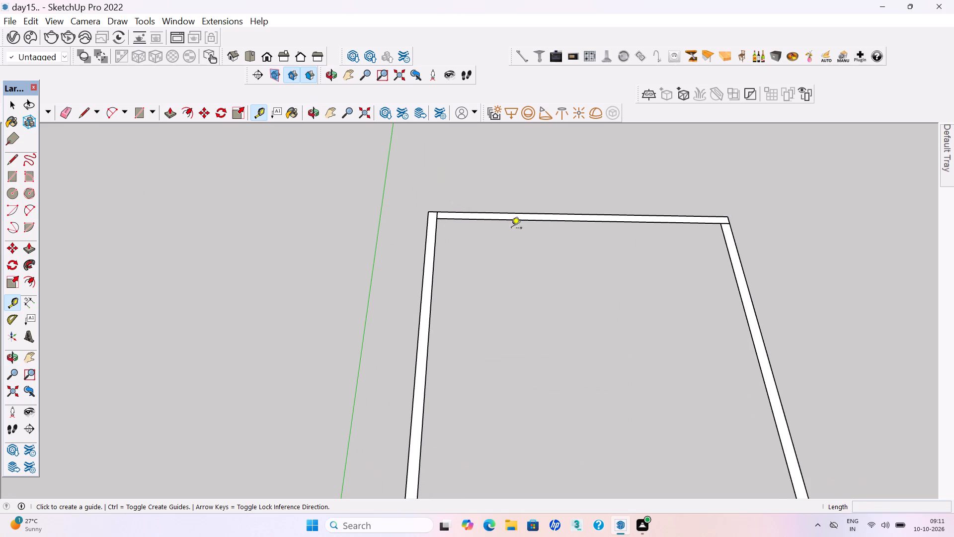
scroll(477, 213, "down", 1)
middle_click_drag(471, 225, 484, 245)
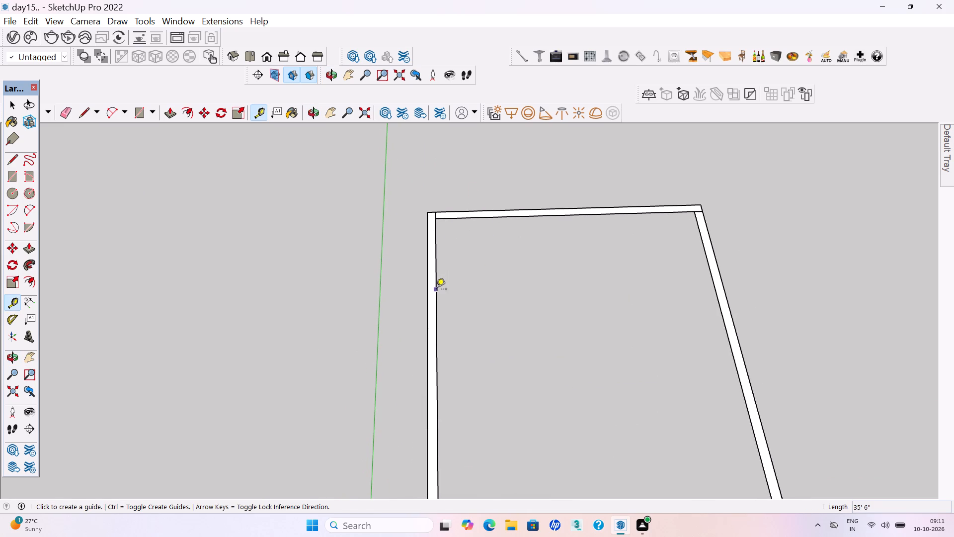
left_click(436, 290)
type("11'7\"")
key("Return")
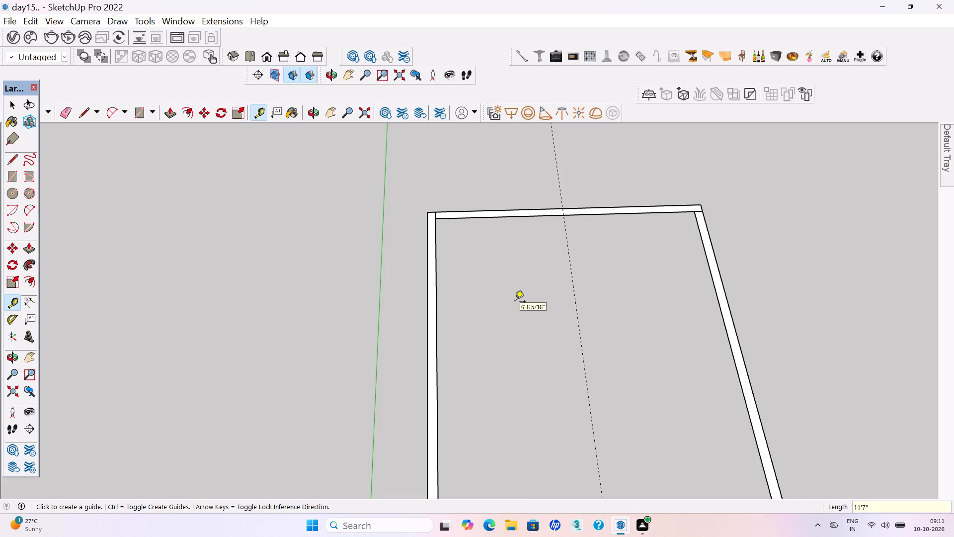
left_click(574, 311)
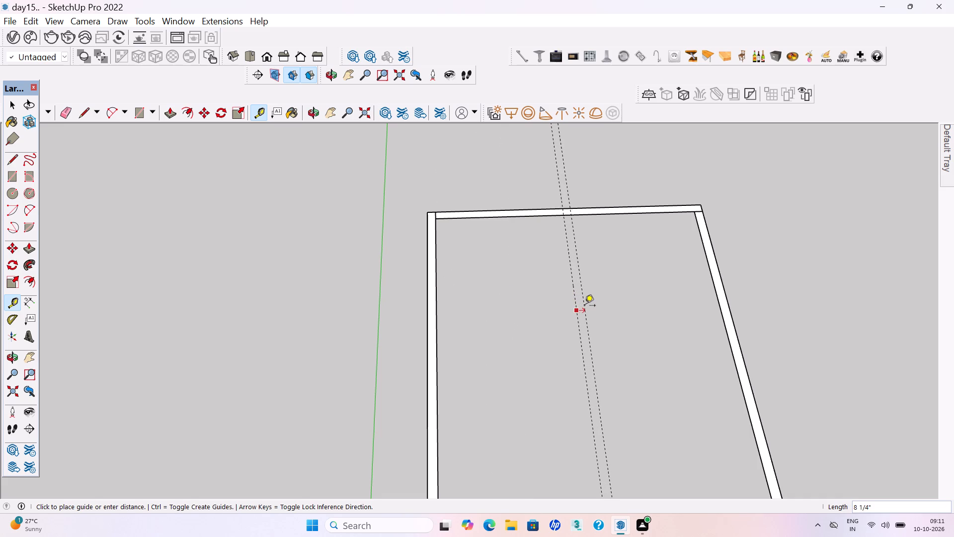
type("6\"")
key("Return")
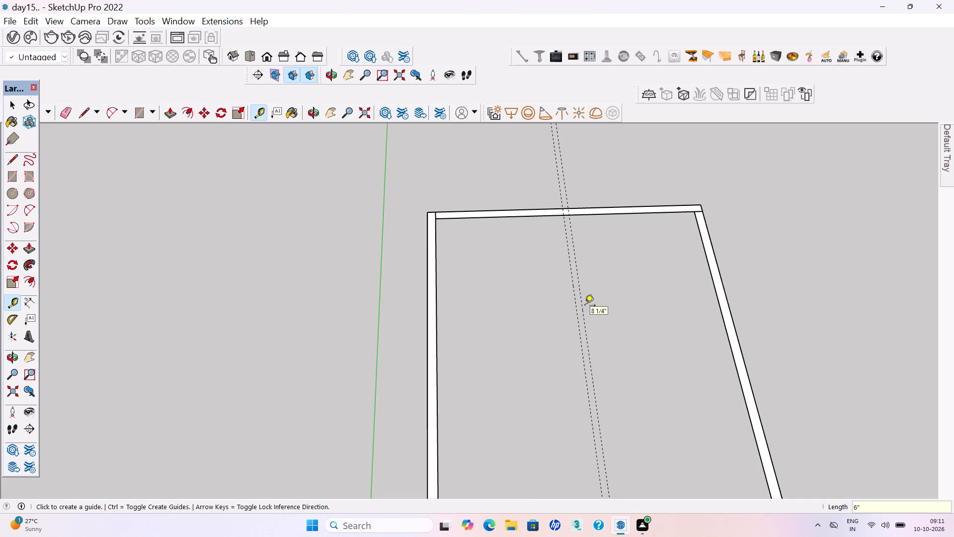
Place a guide 10'6" inside the back wall's inner edge and a second guide 6" further in.
scroll(574, 286, "down", 2)
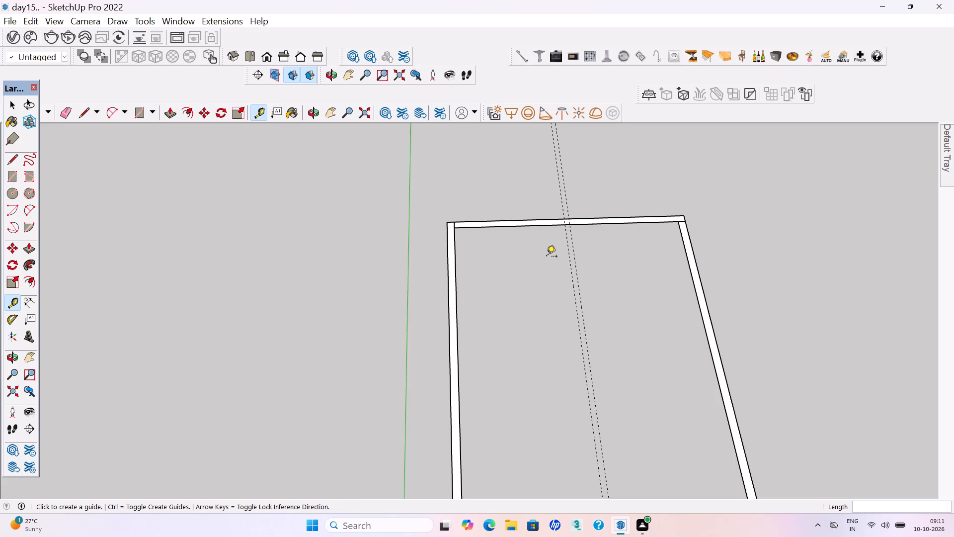
left_click(520, 226)
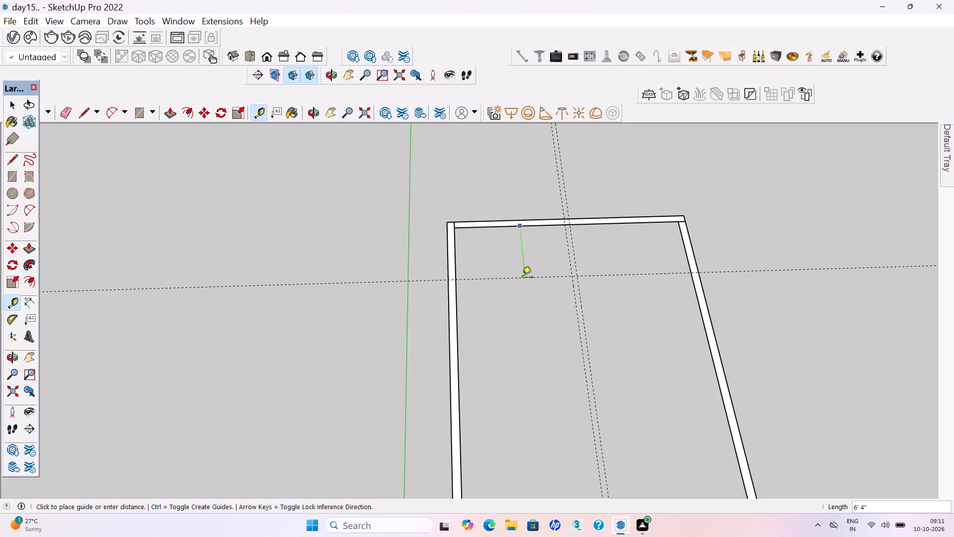
type("10'6\"")
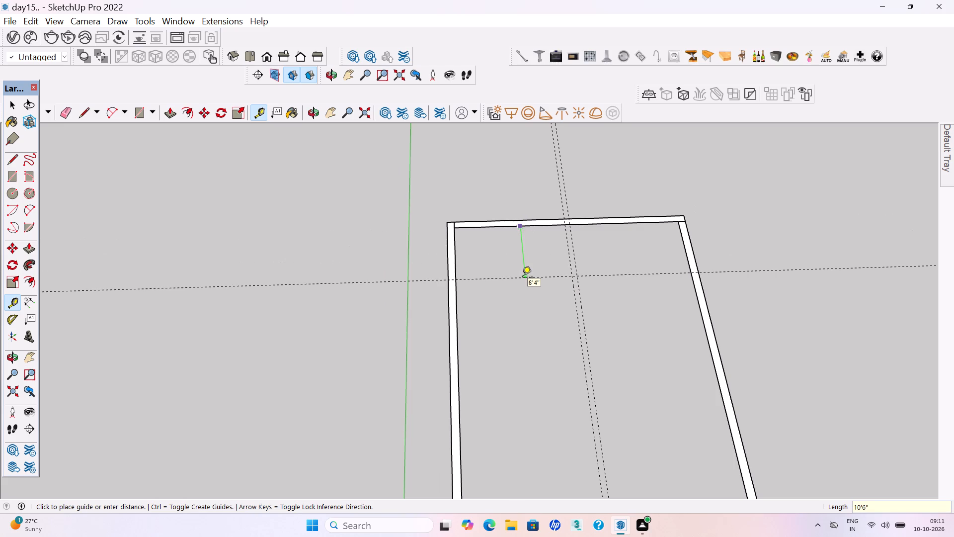
key("Return")
left_click(520, 316)
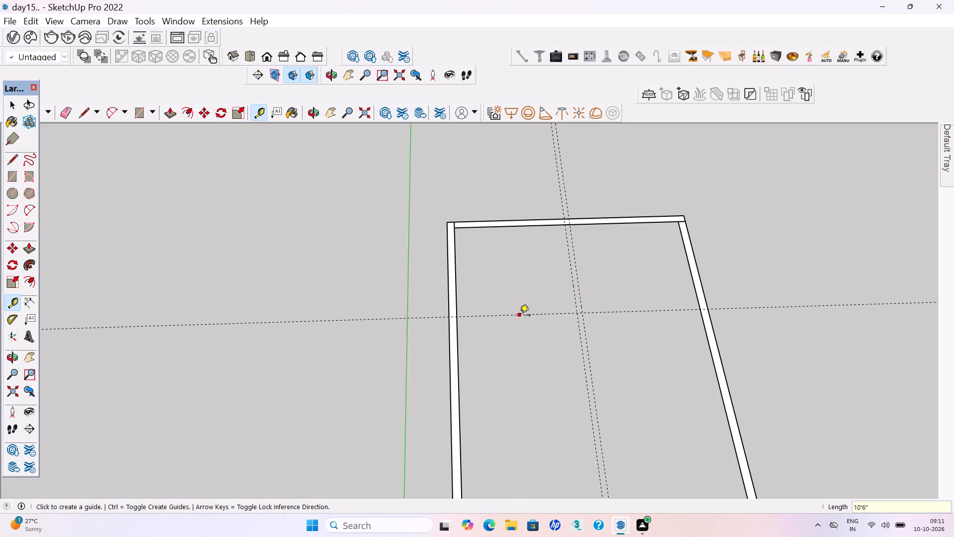
type("6\"")
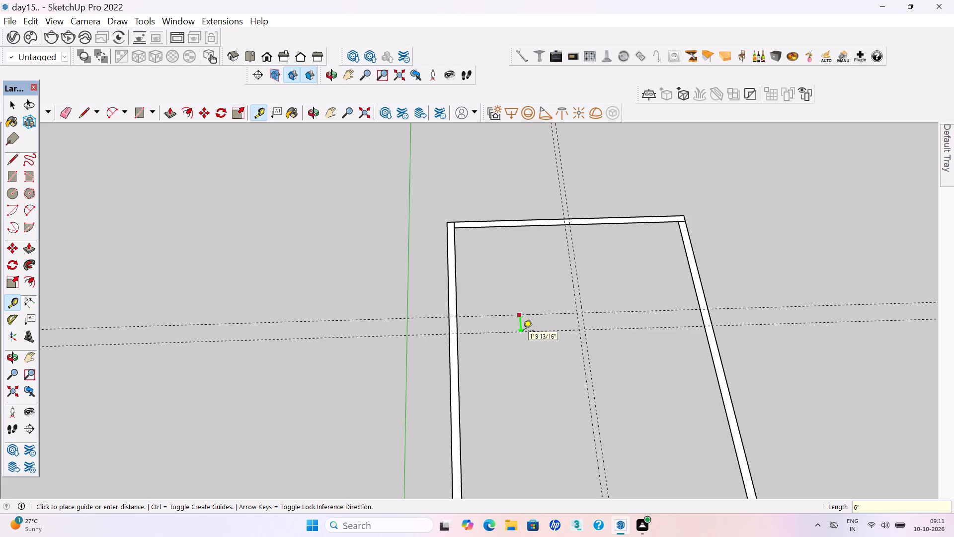
key("Return")
key("space")
Draw a 6" thick cross partition from the left long wall's inner edge to the farther lengthwise guide, and group it.
scroll(523, 332, "up", 6)
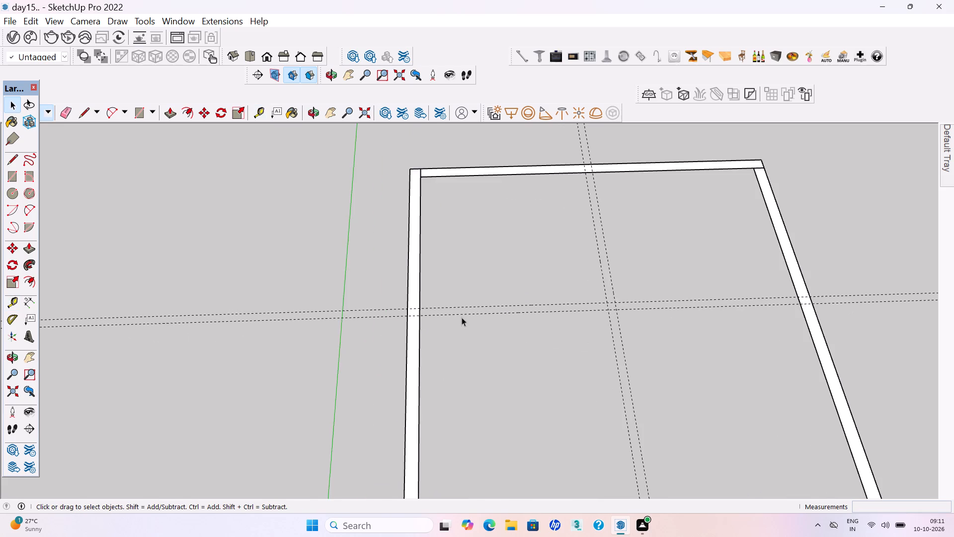
key("r")
left_click(409, 313)
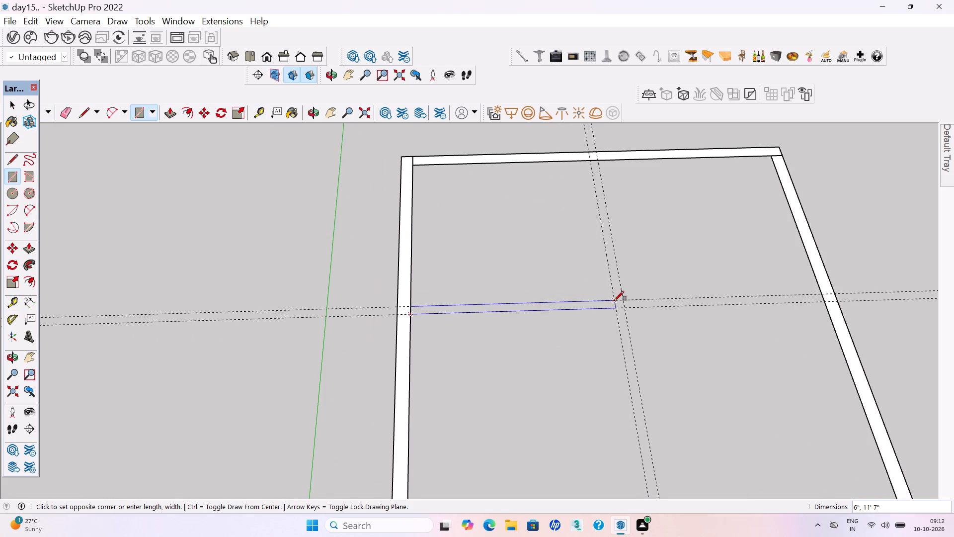
left_click(623, 300)
key("space")
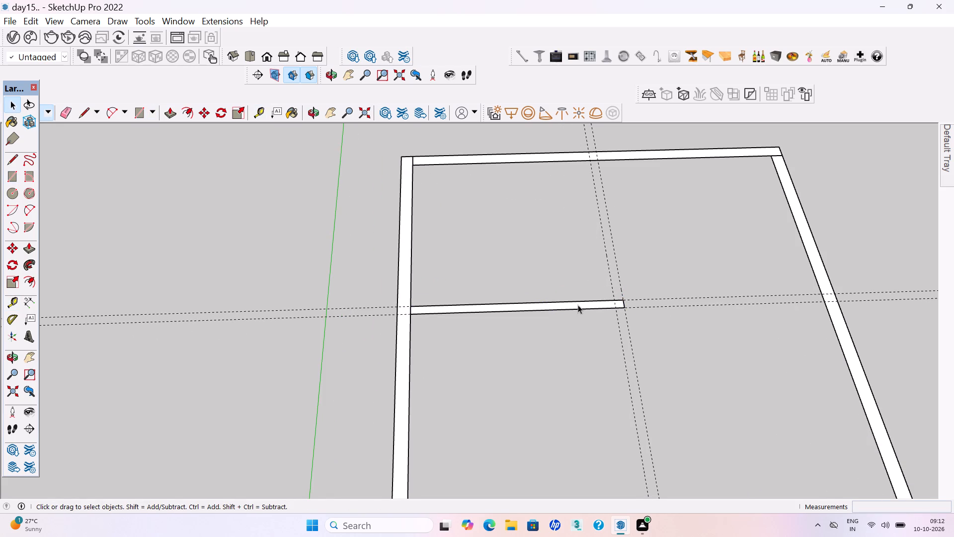
triple_click(578, 305)
right_click(578, 305)
left_click(610, 169)
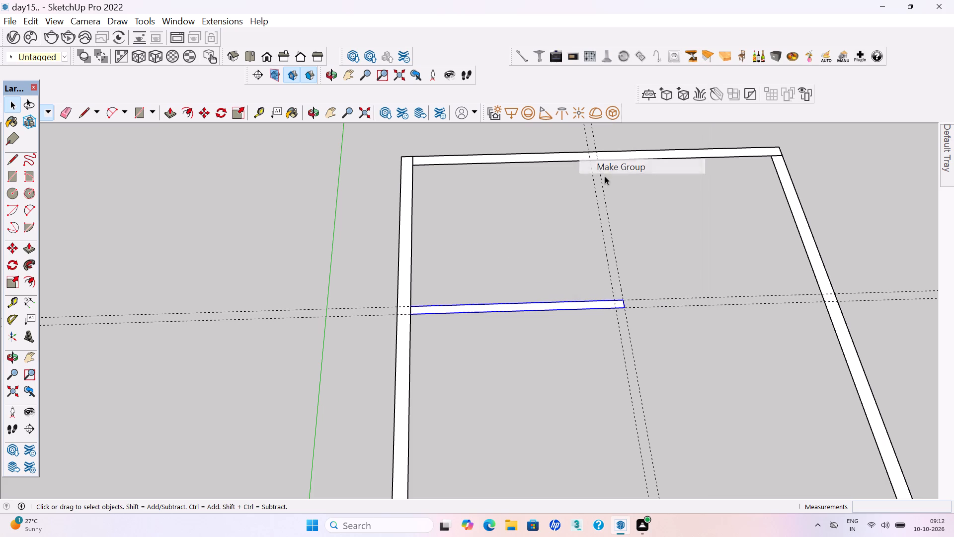
left_click(511, 248)
Draw a lengthwise partition between the 6" guide pair, from the back wall's inner edge to the cross partition, and group it.
key("r")
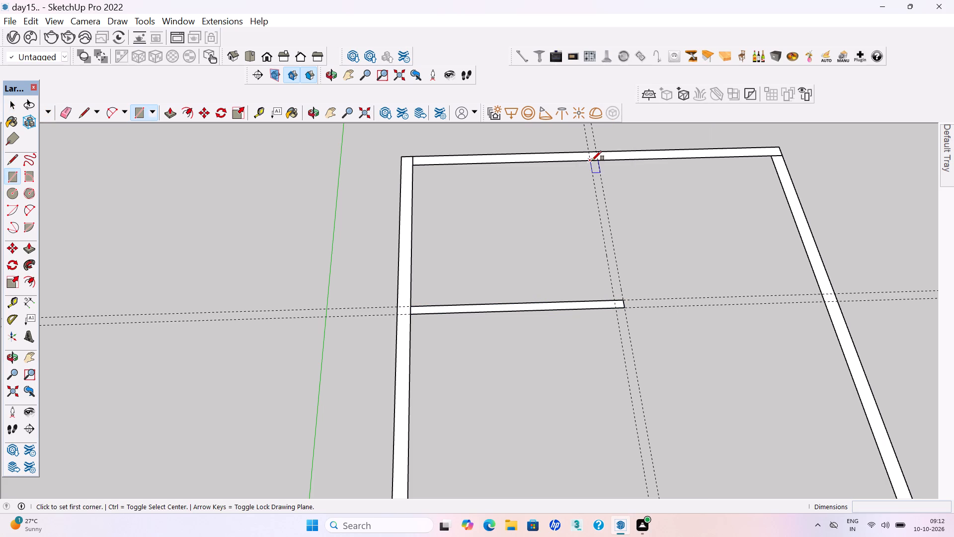
left_click(592, 161)
left_click(625, 299)
key("space")
double_click(618, 293)
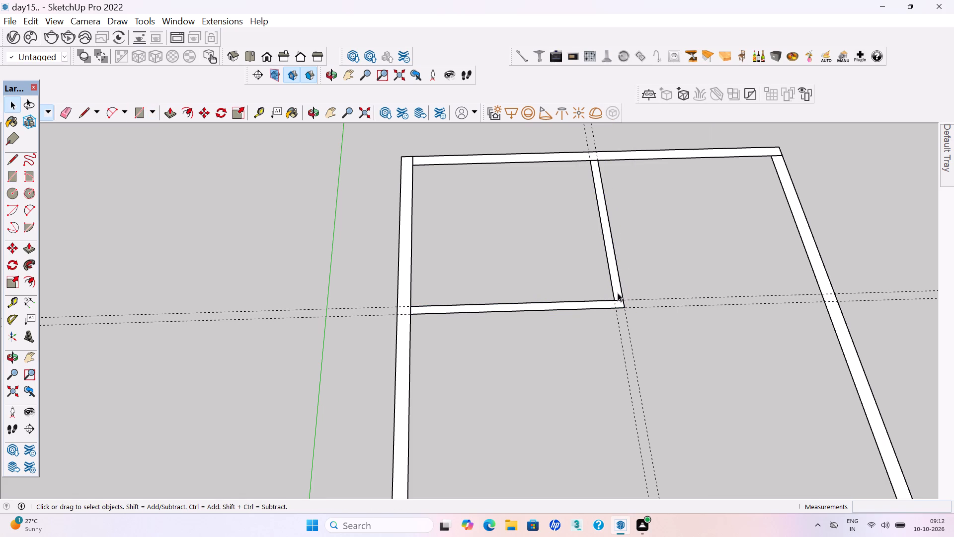
right_click(618, 290)
left_click(655, 155)
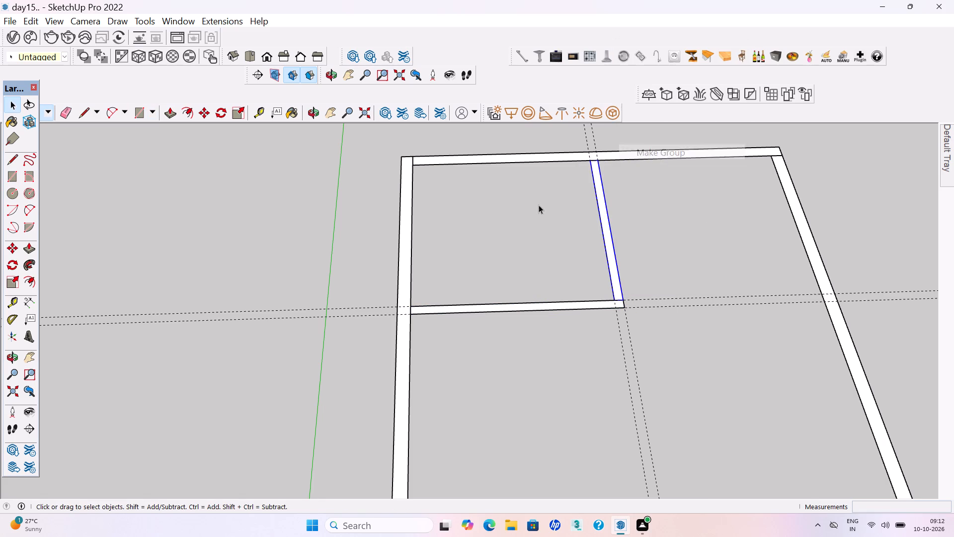
left_click(538, 207)
Save the model with the two grouped partitions.
key("ctrl+s")
key("ctrl+s")
key("ctrl+s")
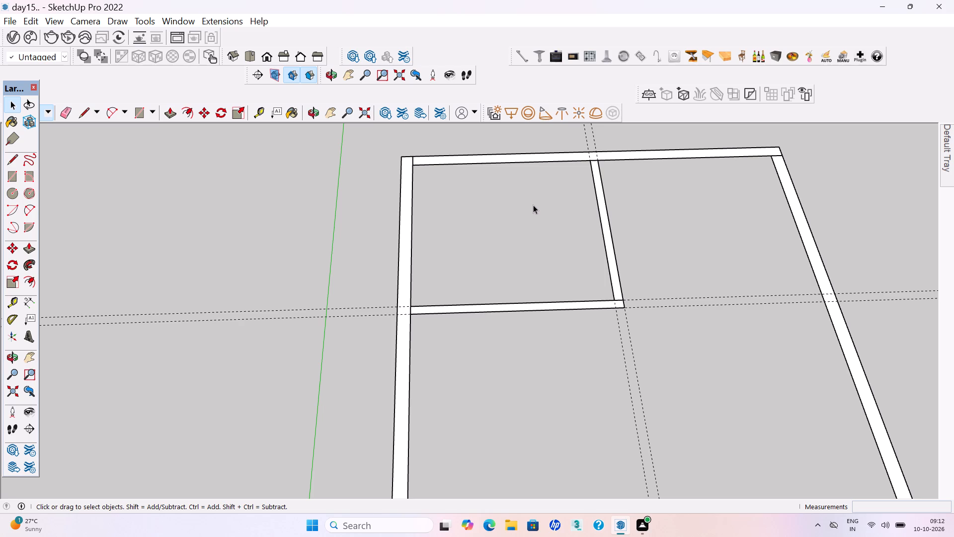
Measure the clear width between the lengthwise partition and the right long wall's inner edge.
key("7")
scroll(424, 215, "down", 5)
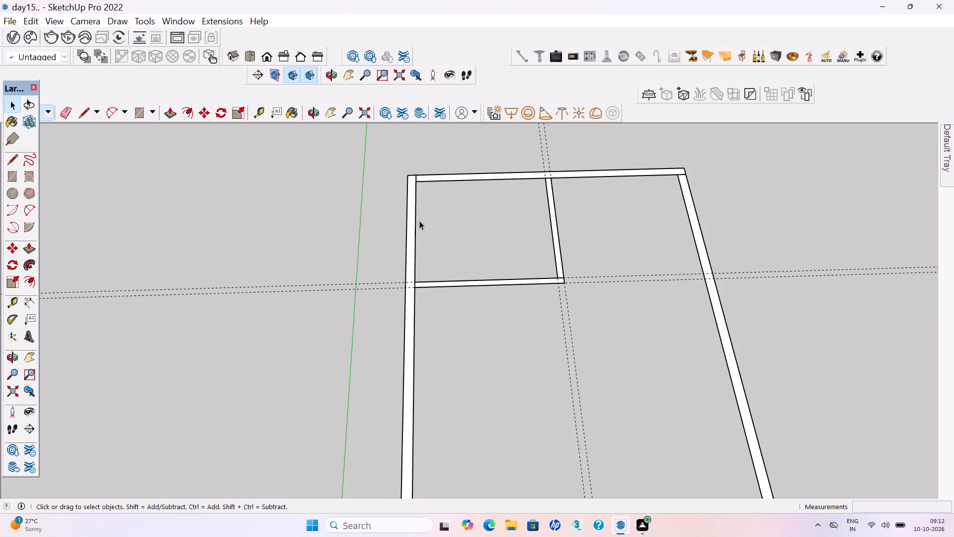
scroll(444, 253, "down", 2)
middle_click_drag(432, 293, 421, 300)
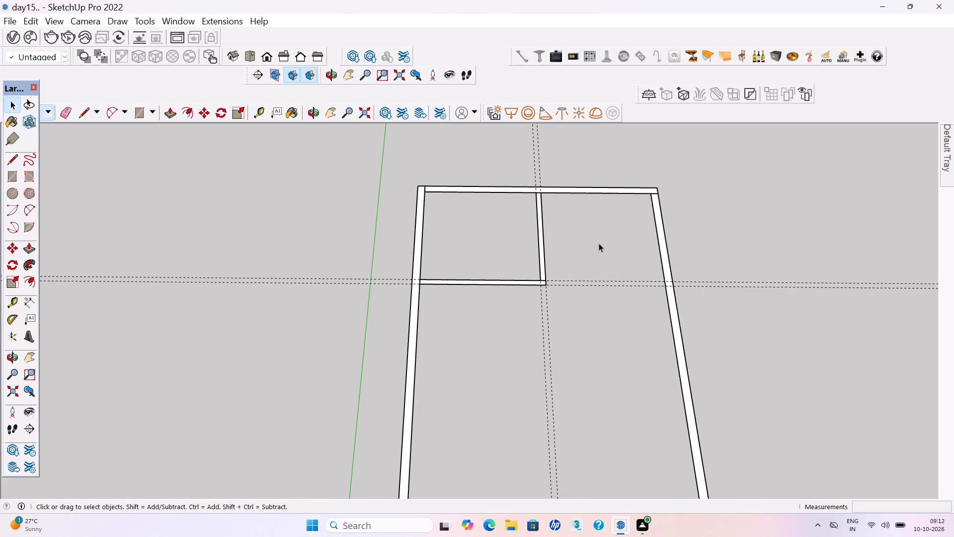
scroll(600, 243, "up", 3)
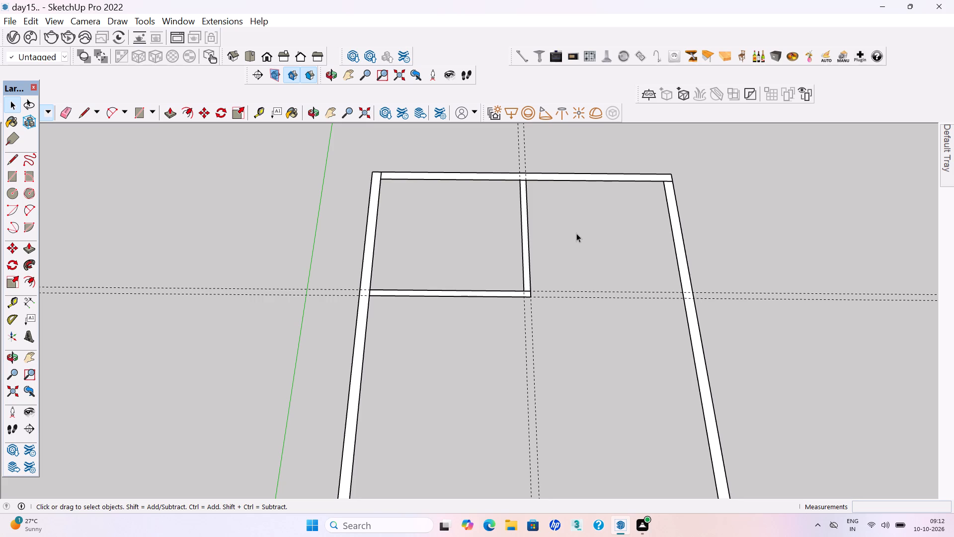
key("t")
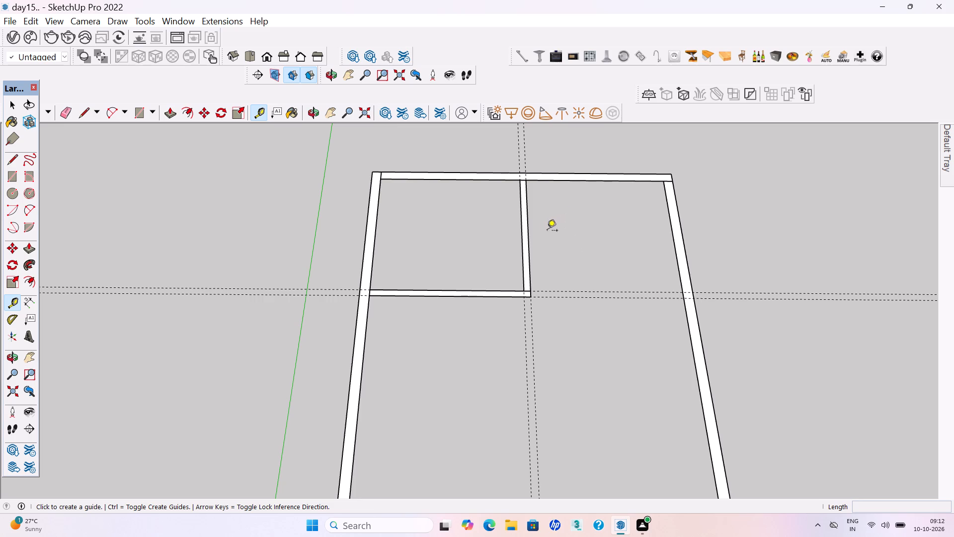
left_click(530, 232)
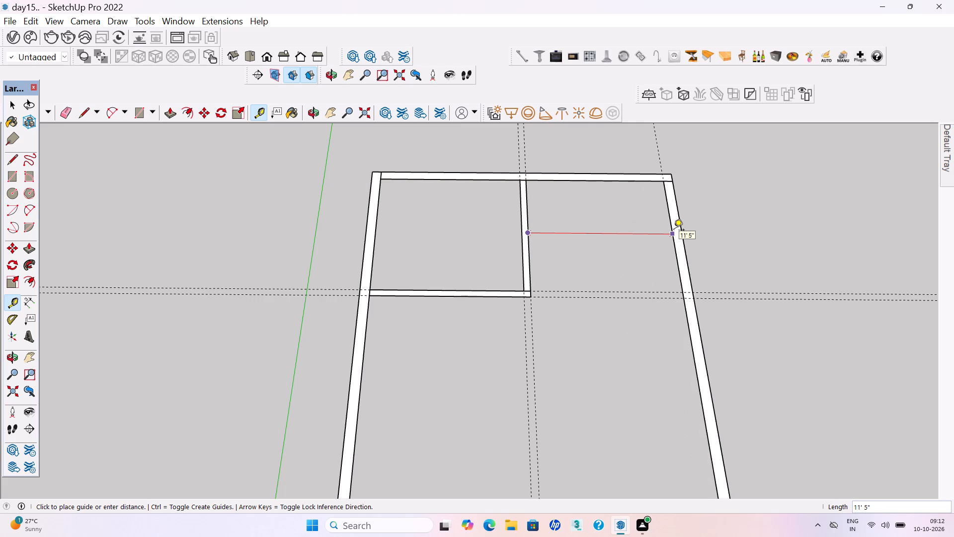
key("space")
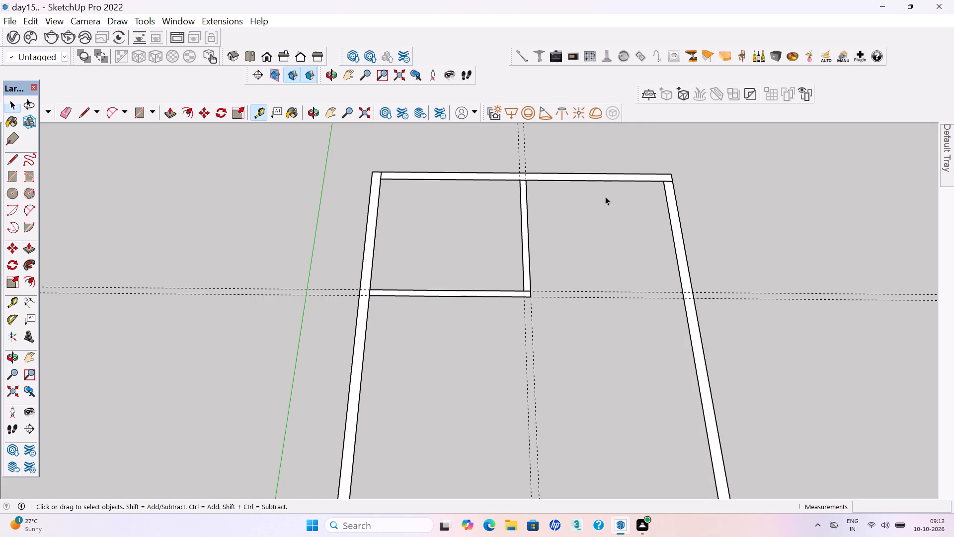
Place a guide 4'10" inside the back wall in the right-hand room and a second guide 6" further in.
key("t")
left_click(590, 183)
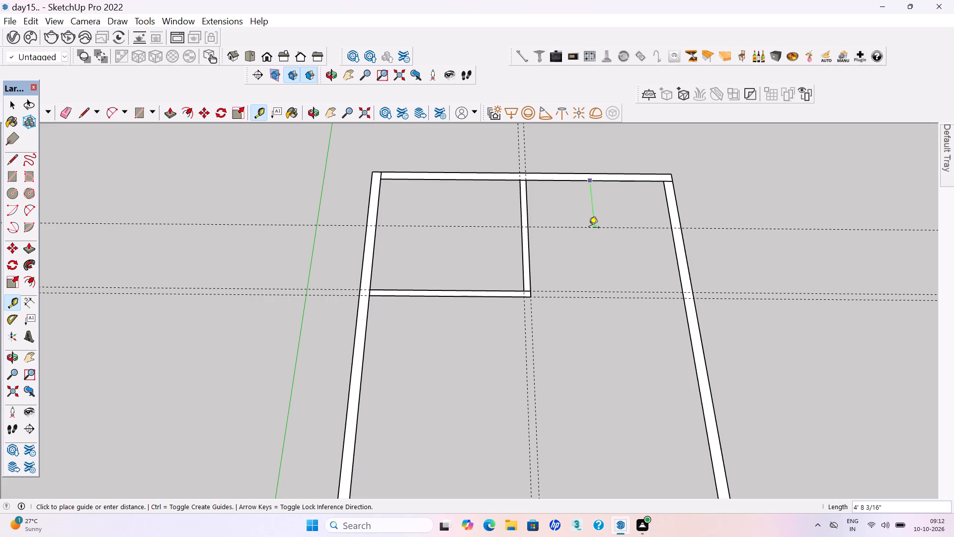
key("4")
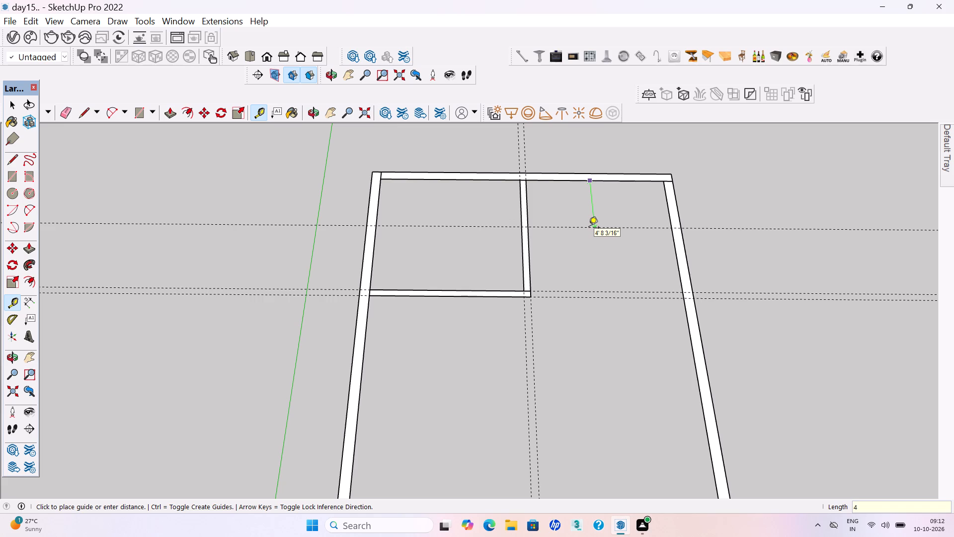
type("'10\"")
key("Return")
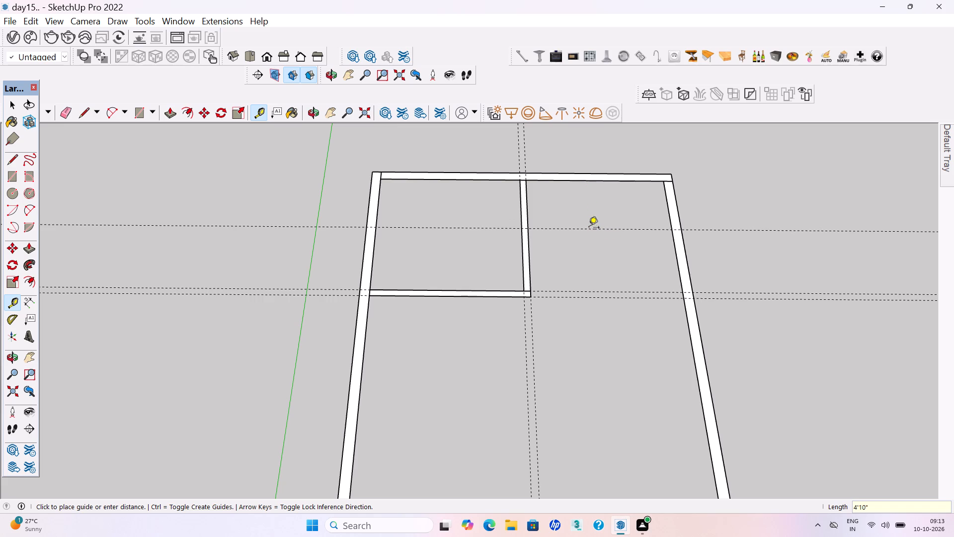
left_click(605, 231)
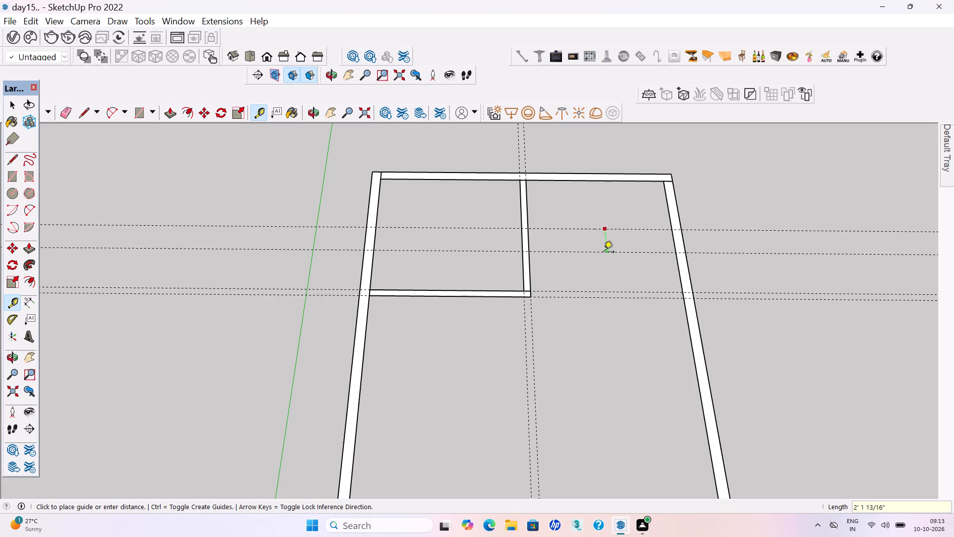
type("6\"")
key("Return")
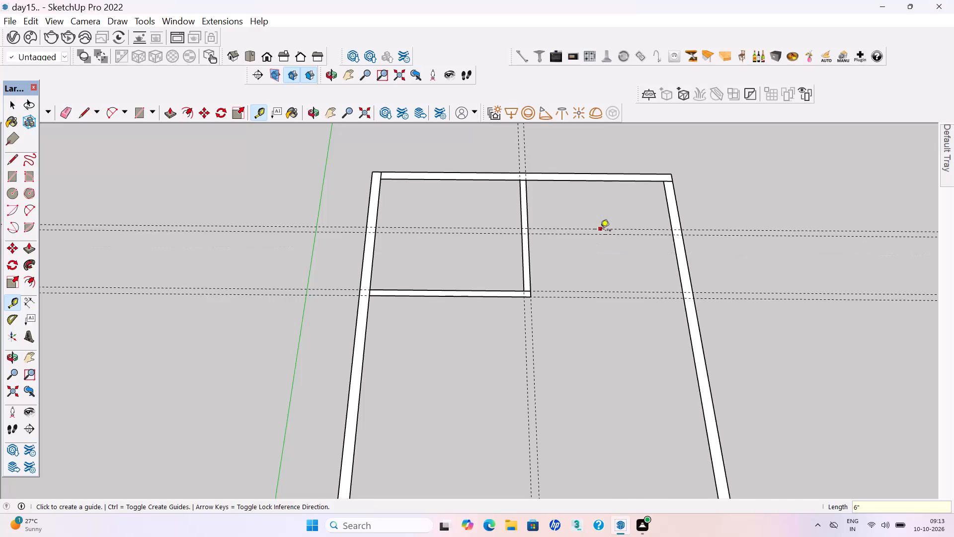
Measure the gap between the new guide pair and the guide pair along the cross partition.
left_click(602, 237)
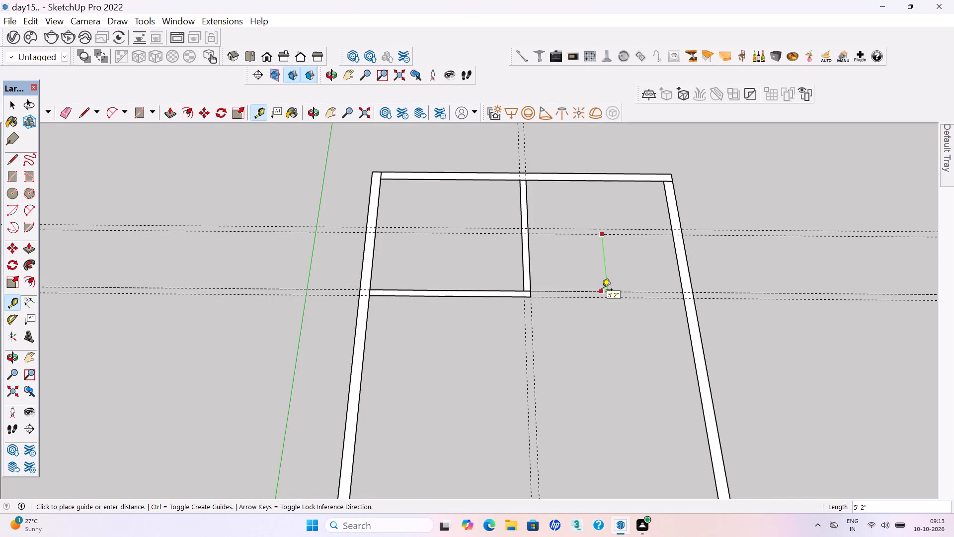
key("space")
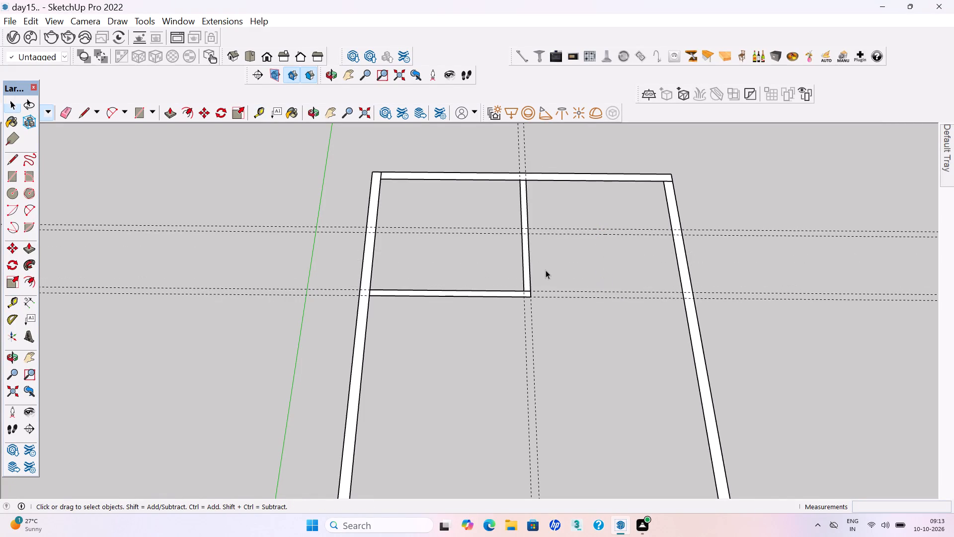
Place a guide 6' from the lengthwise partition's face, toward the right long wall.
key("t")
left_click(530, 266)
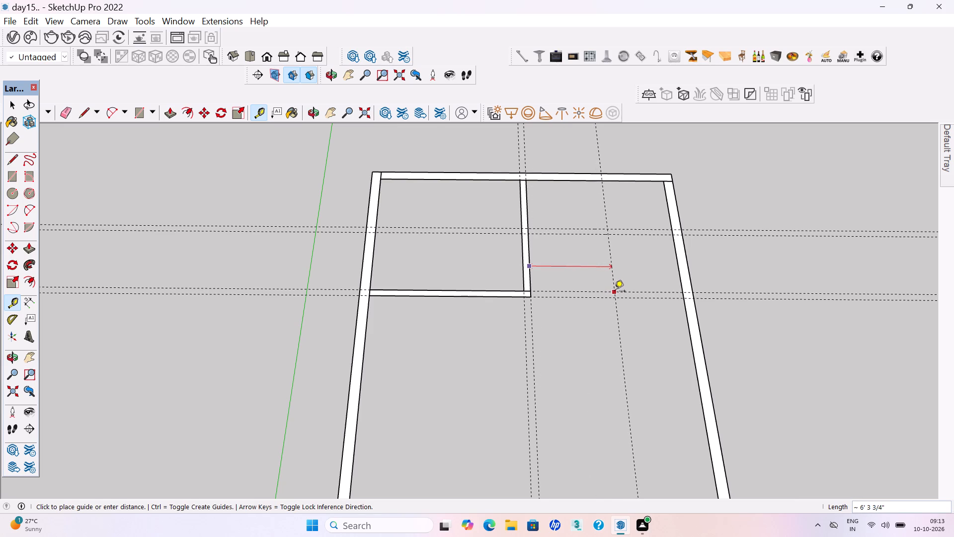
type("6'")
key("Return")
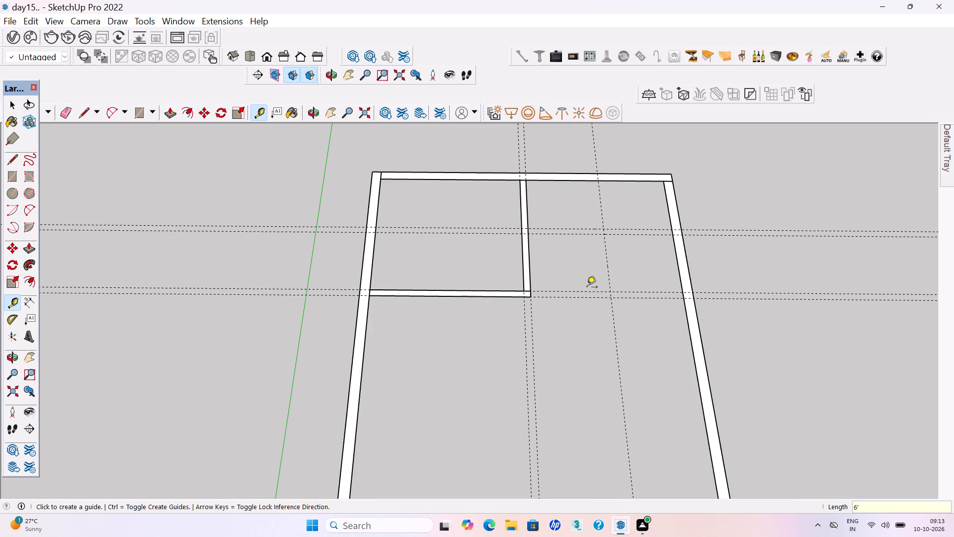
Place a guide 6" beyond the 6' guide, toward the right long wall.
left_click(607, 272)
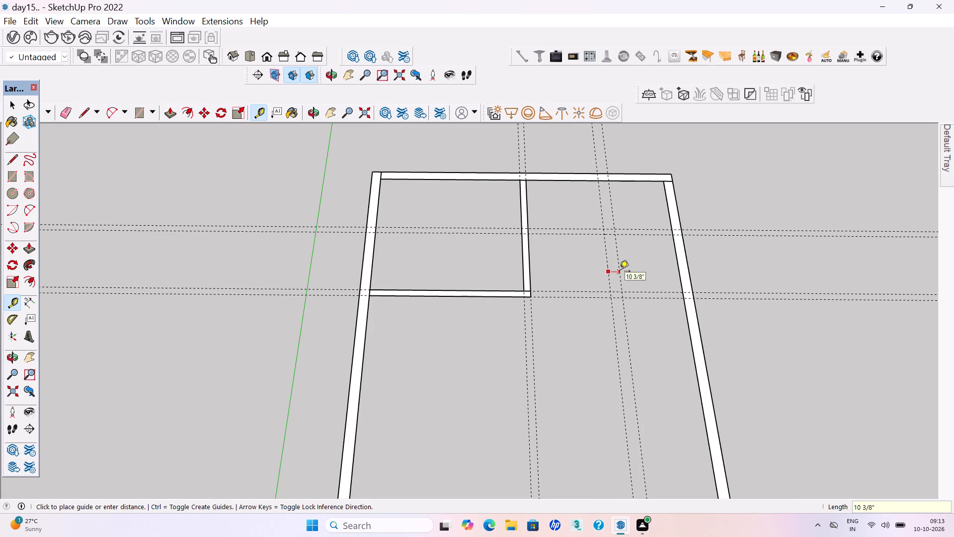
type("6\"")
key("Return")
Draw a 6" by 6'2" partition rectangle between the new lengthwise guides in the right-hand room and make it a group.
scroll(621, 272, "up", 3)
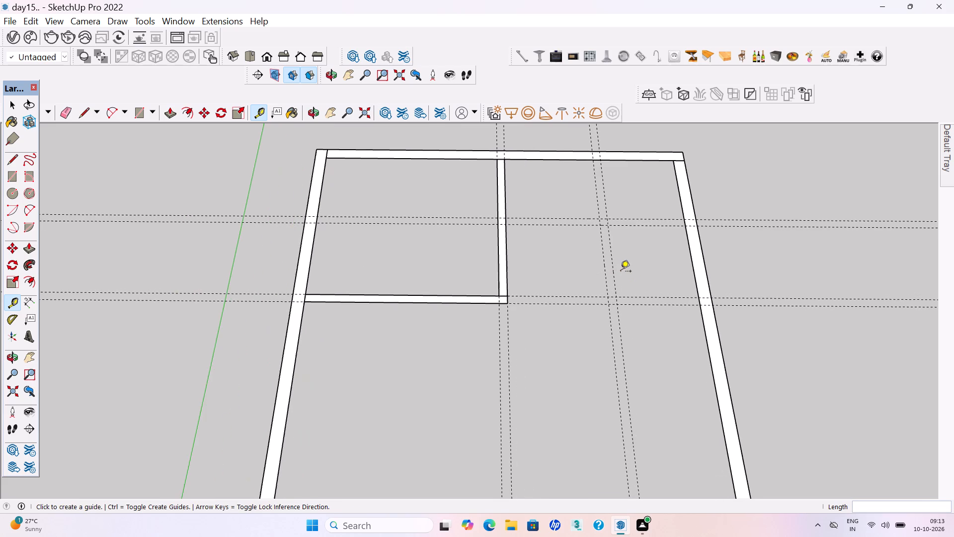
key("r")
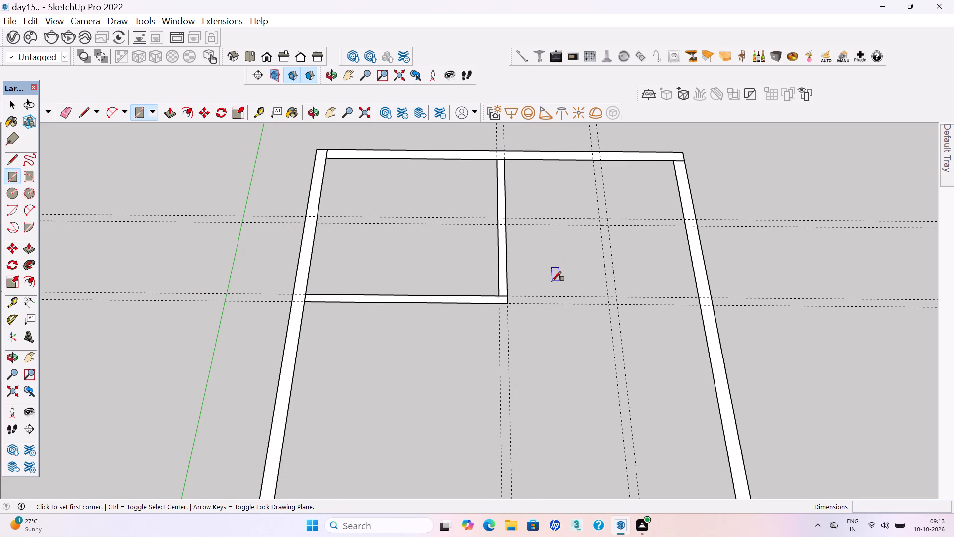
left_click(601, 217)
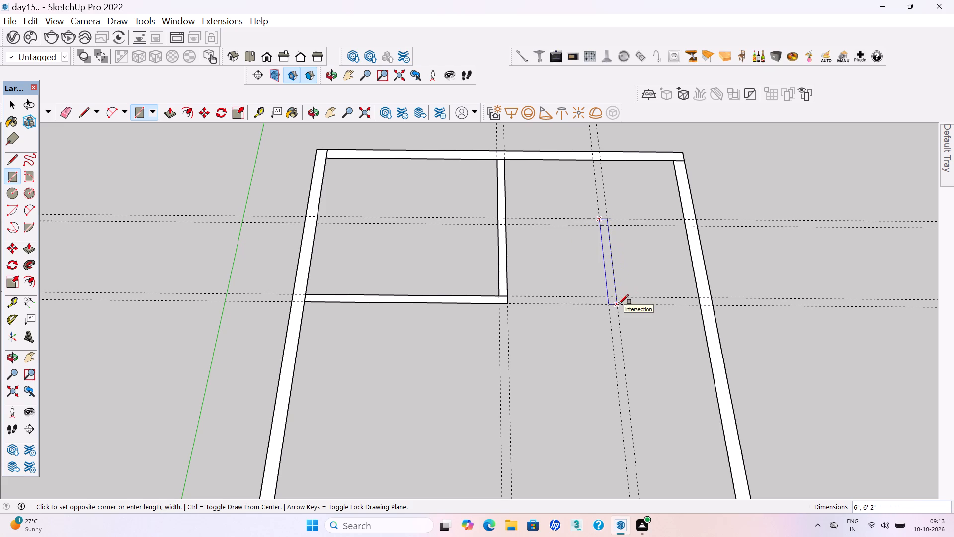
left_click(619, 304)
key("space")
left_click(610, 287)
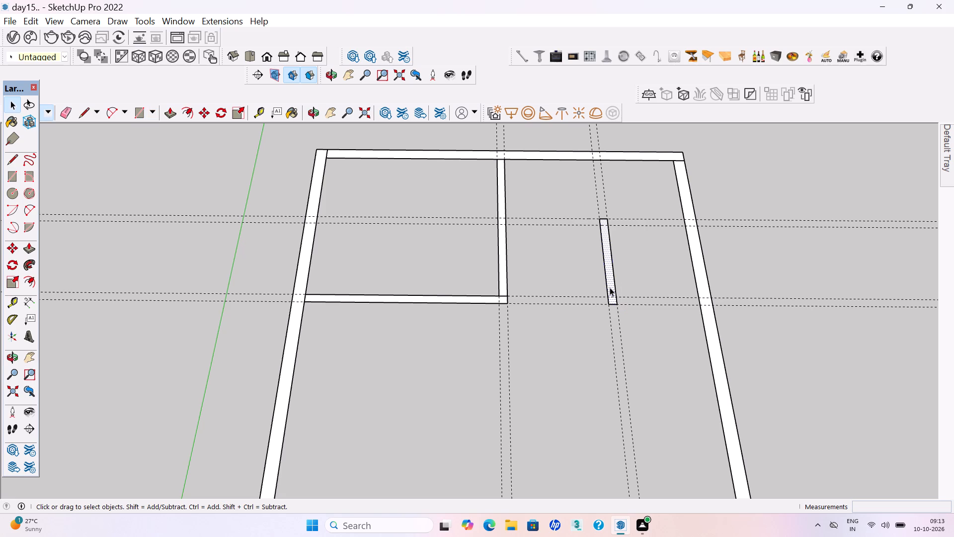
left_click(610, 287)
right_click(610, 287)
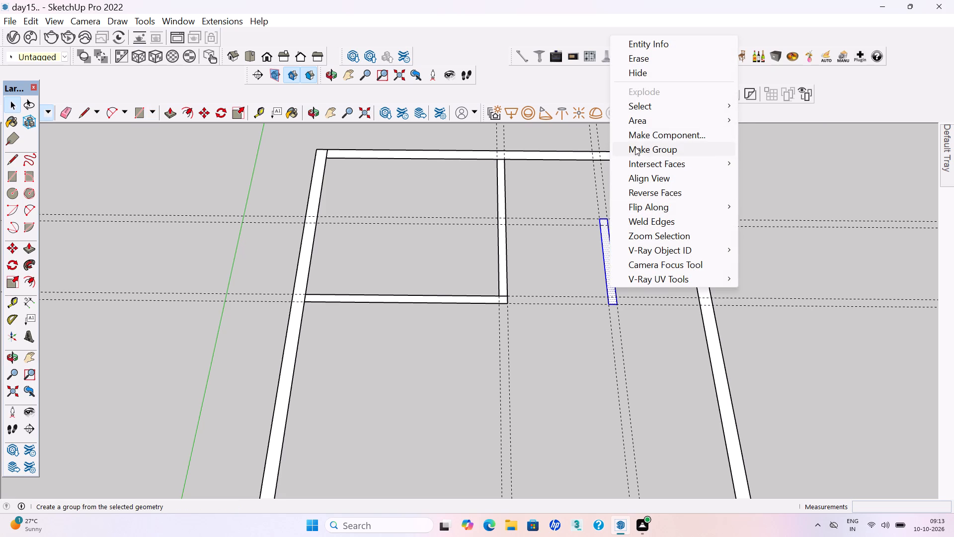
left_click(635, 147)
left_click(533, 262)
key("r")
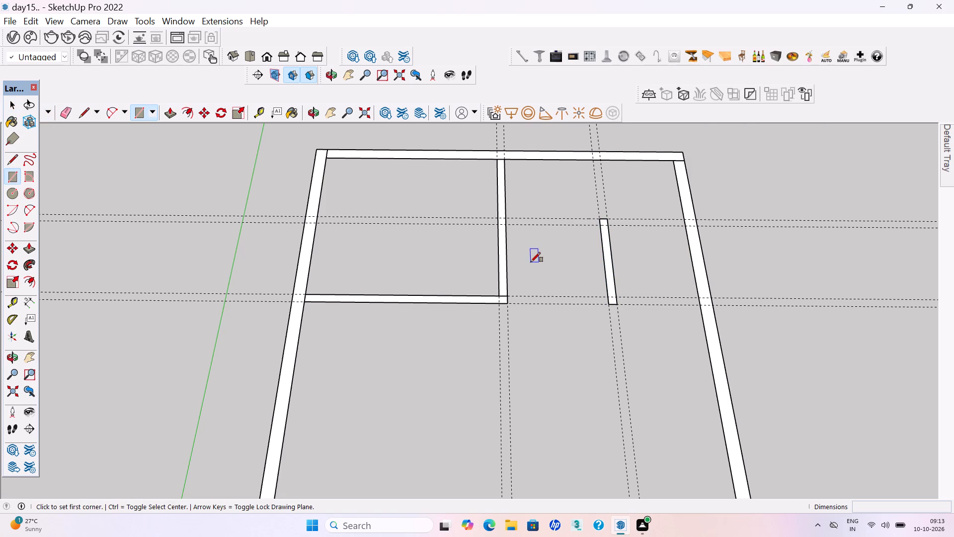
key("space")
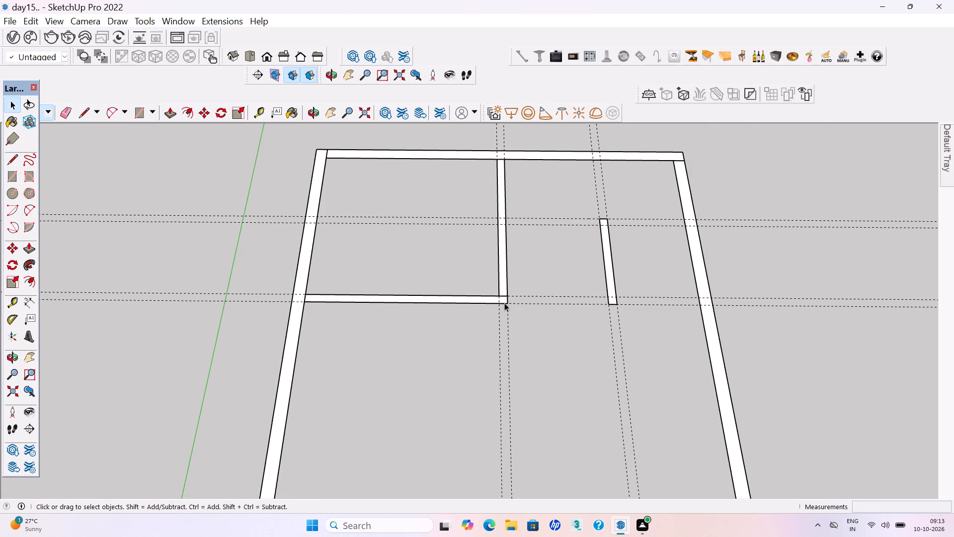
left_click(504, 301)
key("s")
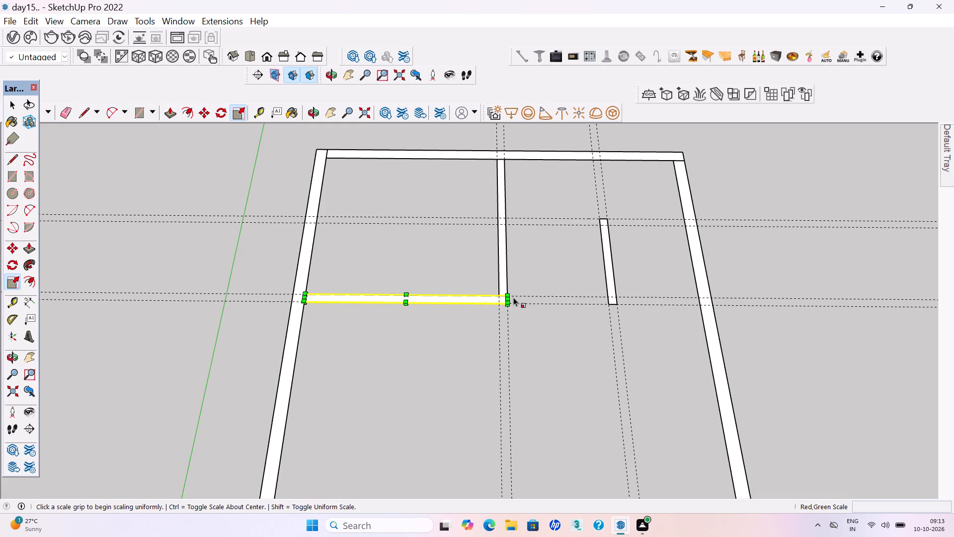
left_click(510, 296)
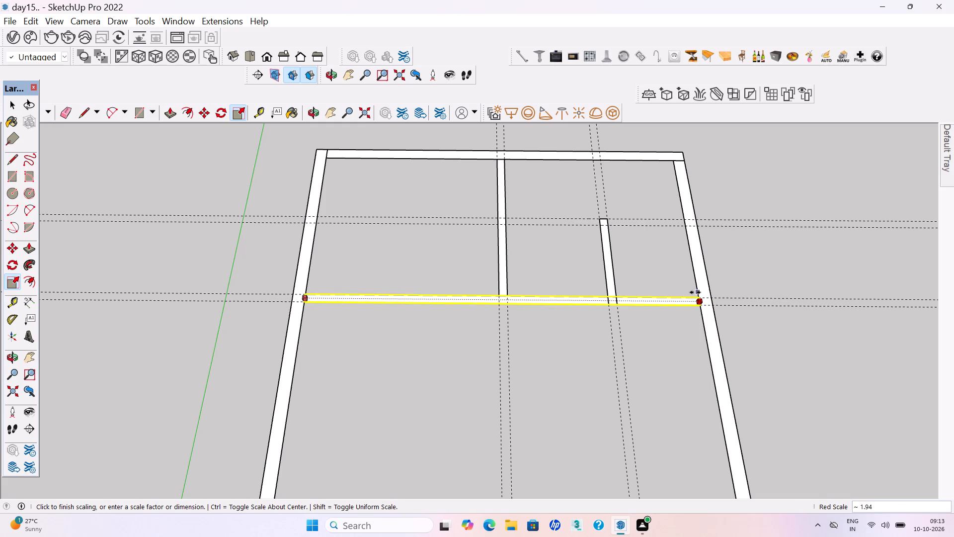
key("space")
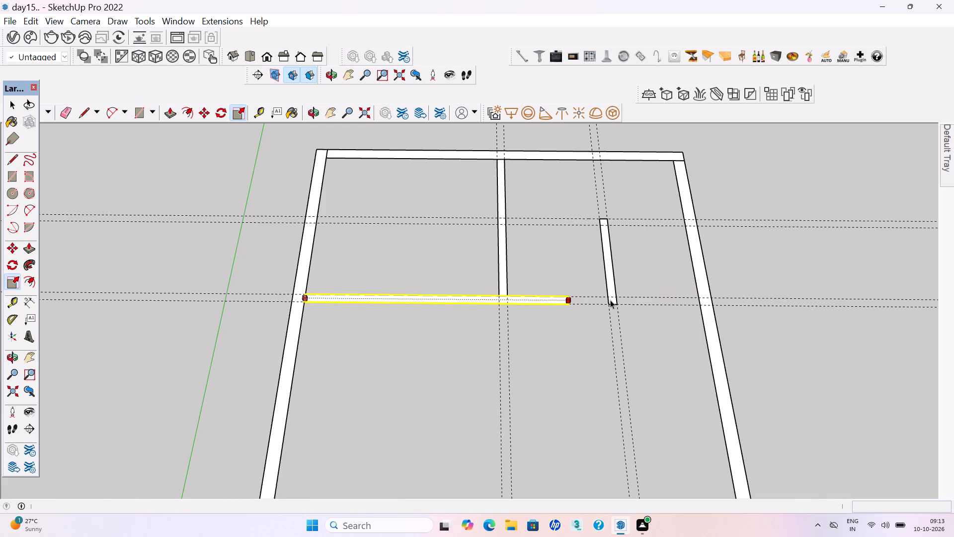
Scale the short lengthwise partition's front end back to the cross partition's inner guide line, at a factor of about 0.92.
left_click(612, 301)
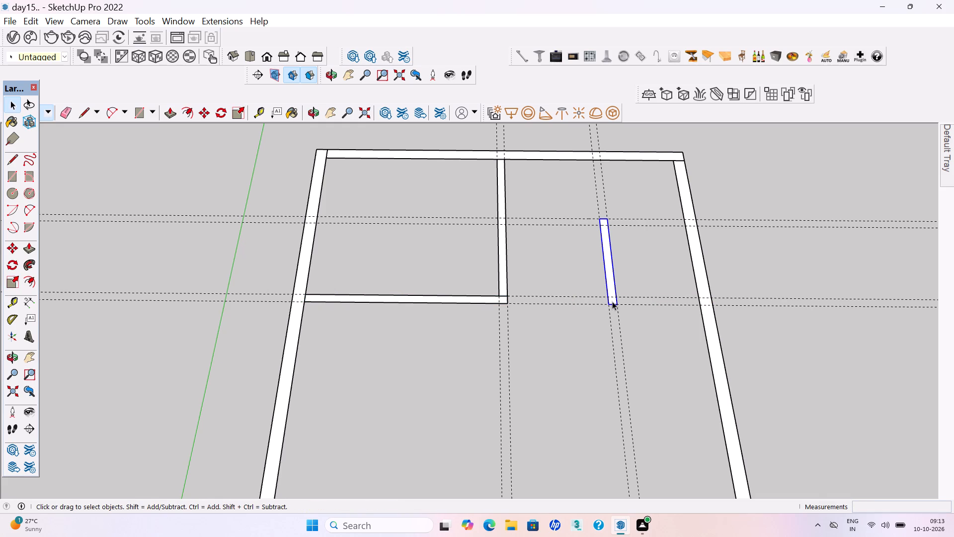
key("s")
left_click(615, 303)
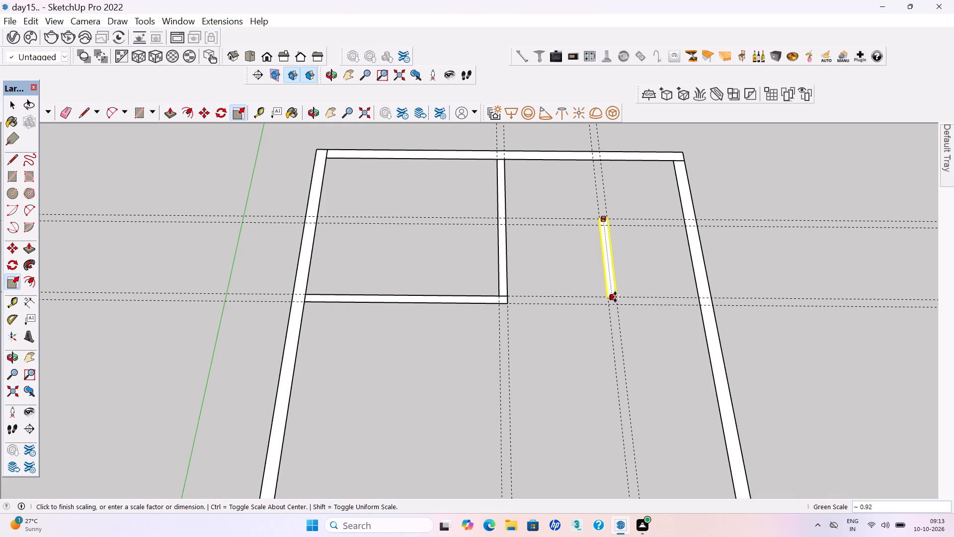
left_click(615, 297)
key("space")
left_click(582, 330)
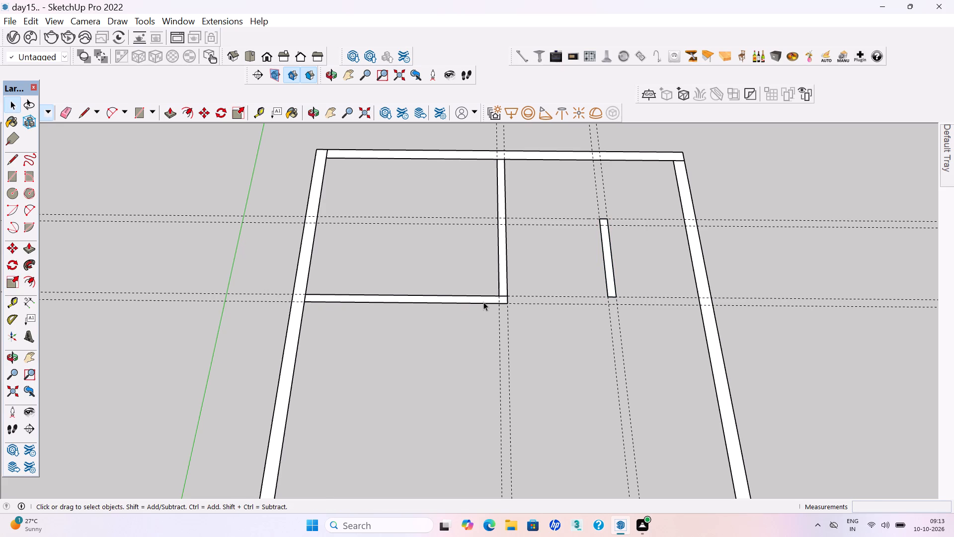
Scale the cross partition lengthwise so it extends to the right long wall's inner face.
left_click(483, 302)
key("s")
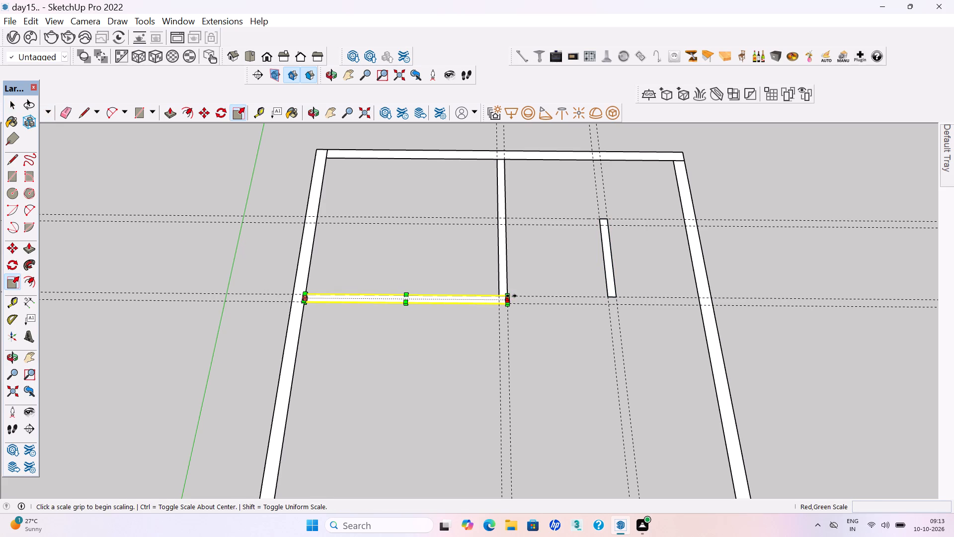
left_click(511, 296)
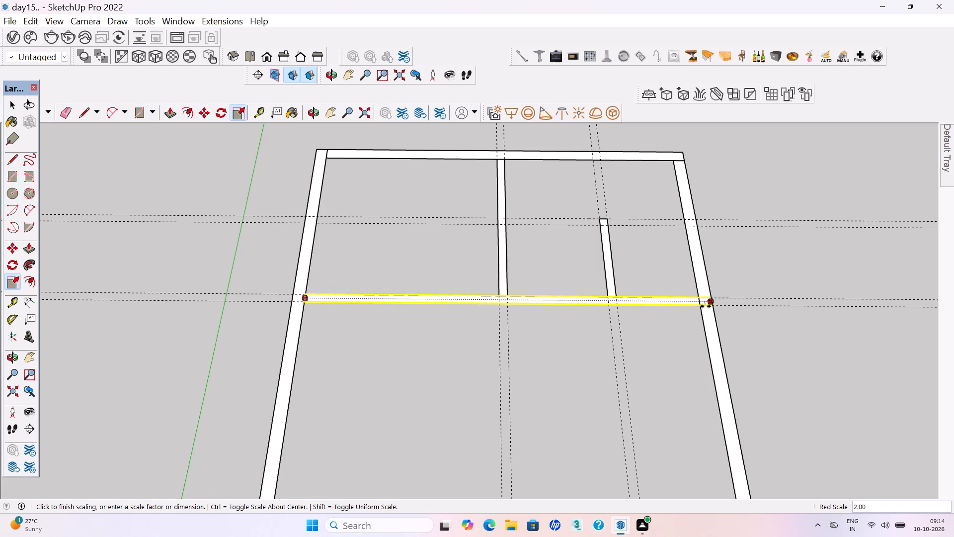
scroll(706, 306, "up", 7)
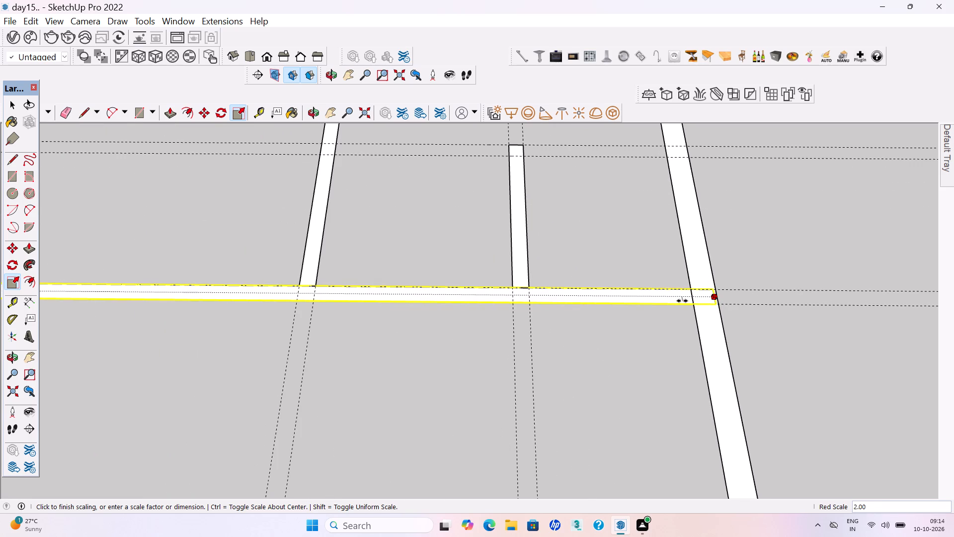
left_click(669, 300)
scroll(713, 297, "up", 4)
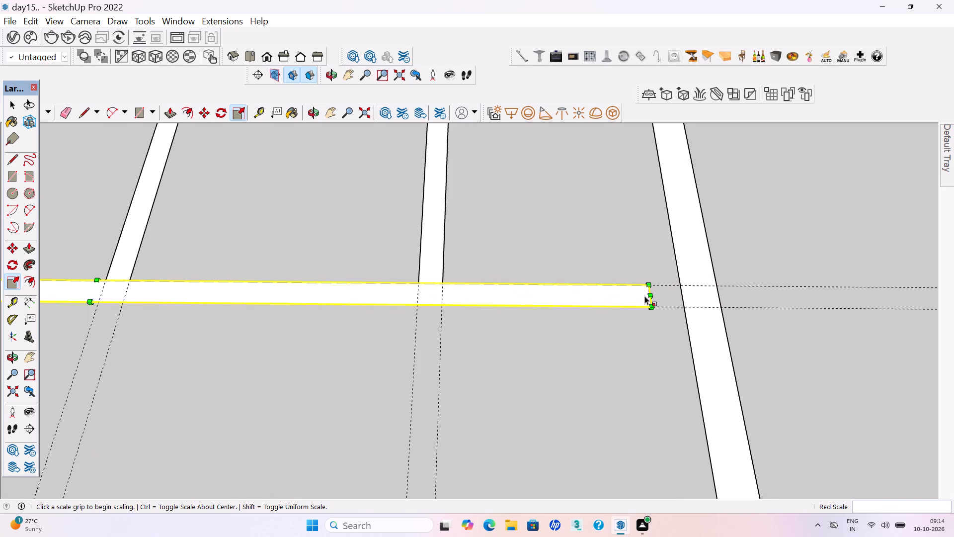
left_click(648, 292)
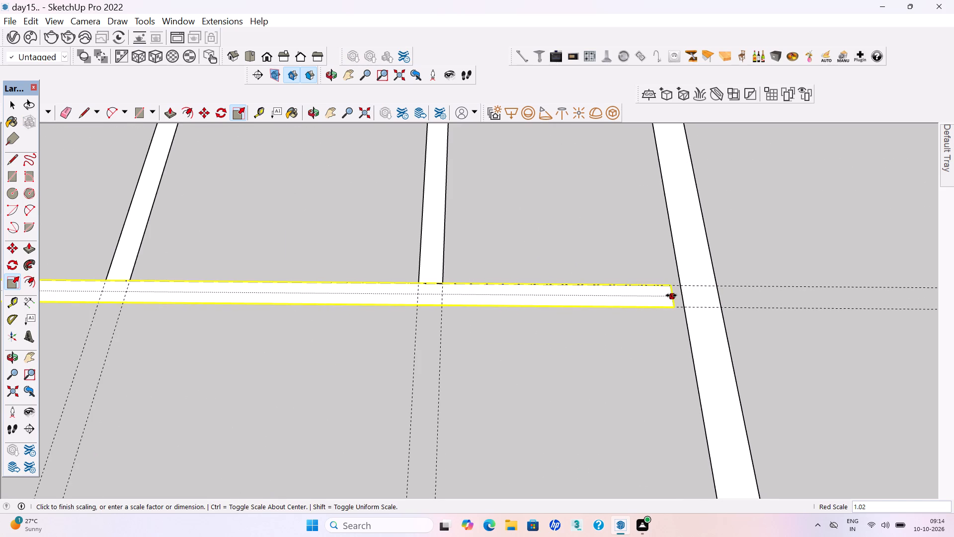
left_click(679, 296)
key("space")
left_click(614, 335)
scroll(603, 307, "down", 7)
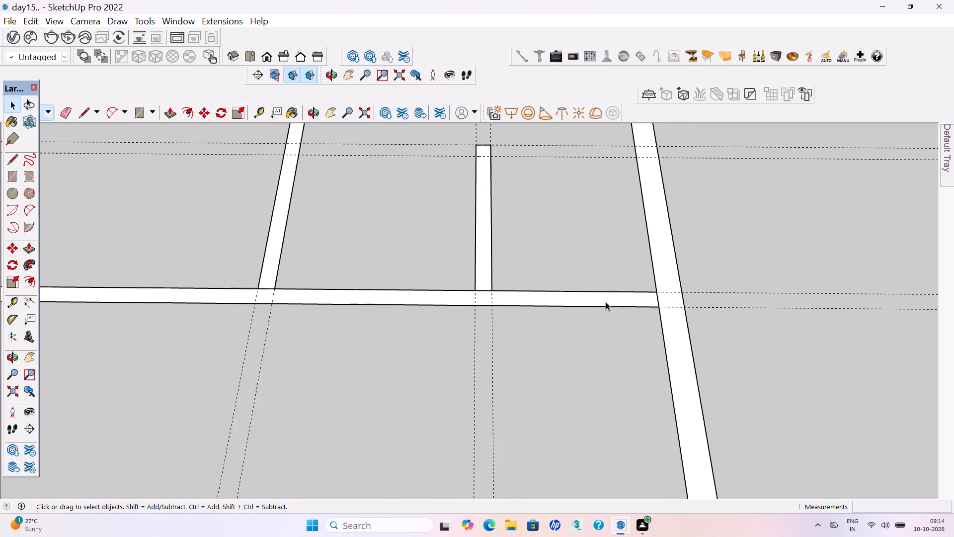
scroll(606, 302, "down", 9)
Save the model.
key("ctrl+s")
key("ctrl+s")
key("ctrl+s")
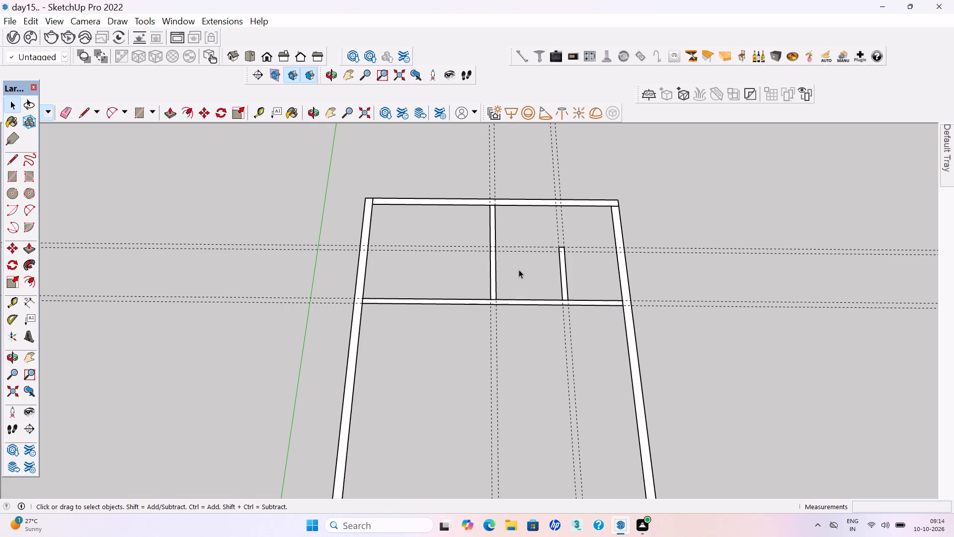
Draw a 6" by 6' partition from the long lengthwise partition to the short one along the guide pair and group it.
scroll(520, 248, "up", 9)
key("r")
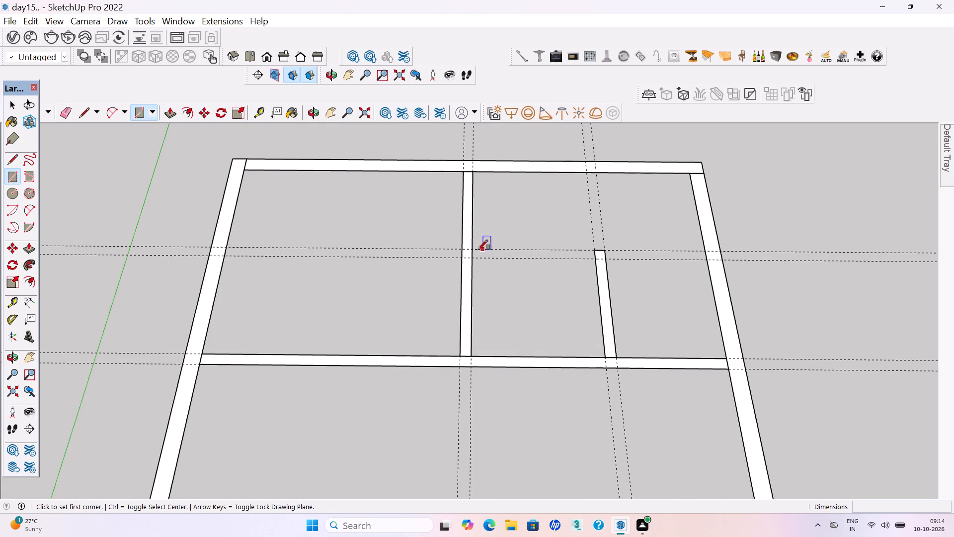
left_click(473, 249)
left_click(595, 261)
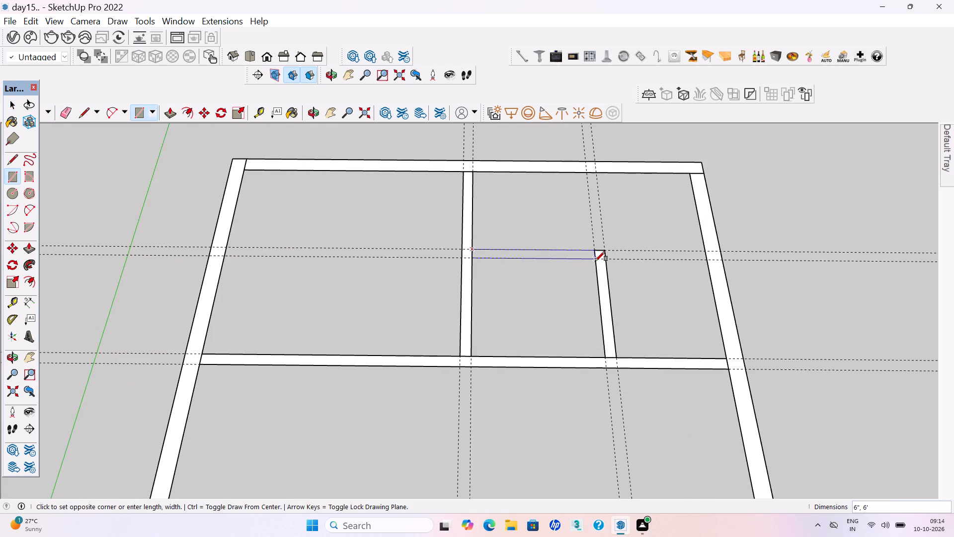
key("space")
double_click(556, 255)
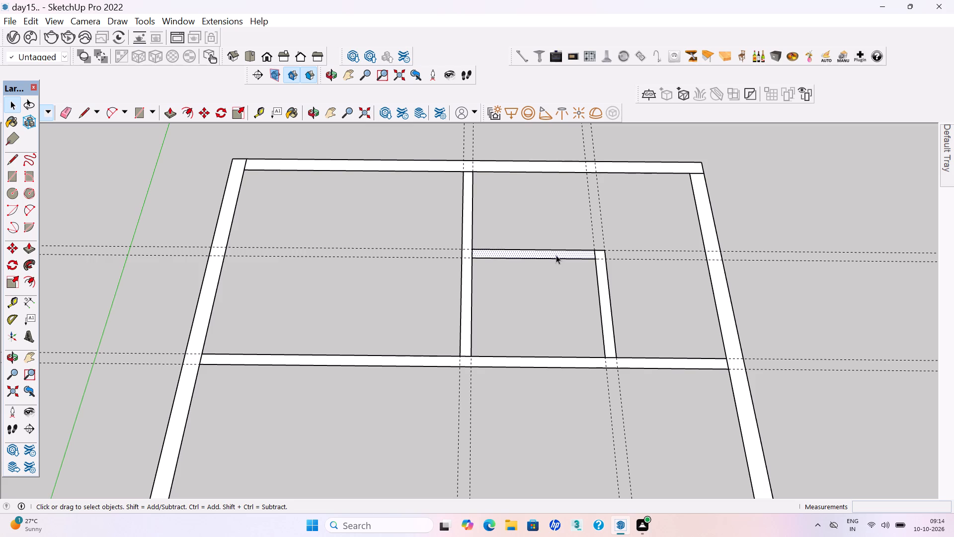
right_click(556, 255)
left_click(593, 370)
left_click(528, 337)
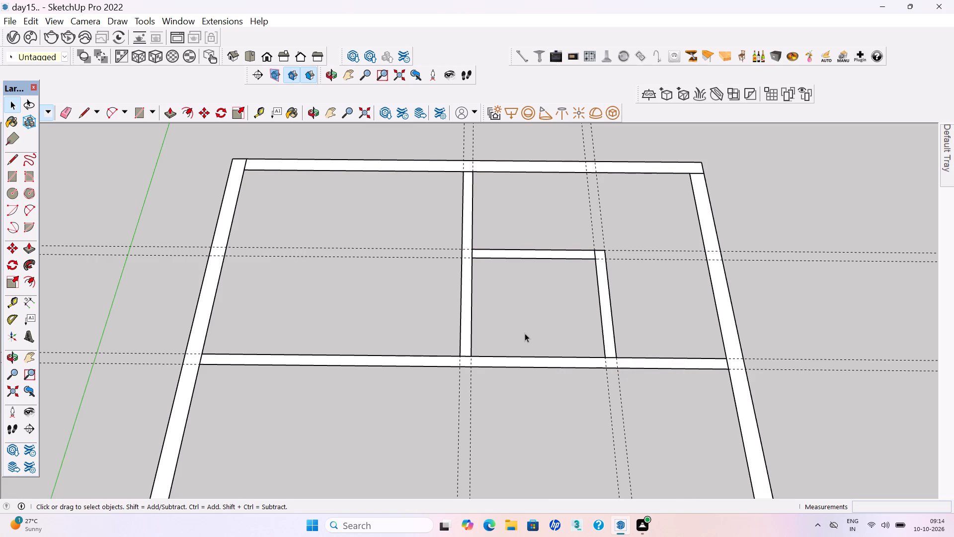
Draw a 6" by 4'11" partition from the short lengthwise partition to the right long wall along the same guide pair and group it.
key("r")
left_click(606, 258)
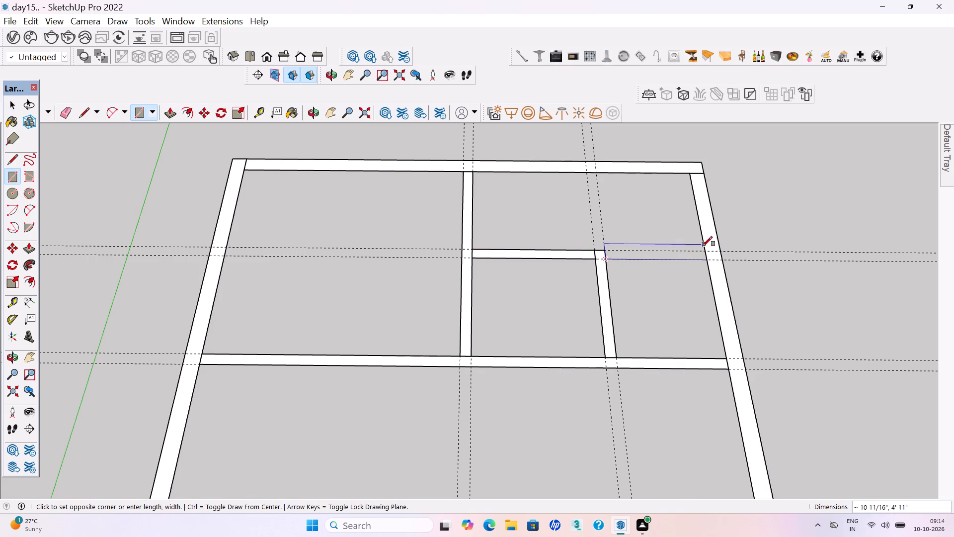
left_click(706, 254)
key("space")
double_click(669, 256)
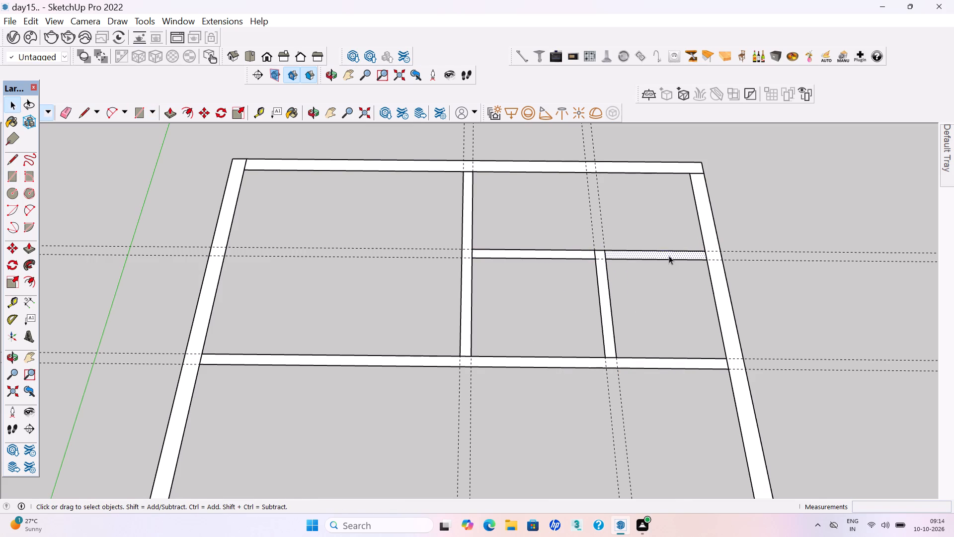
right_click(669, 256)
left_click(712, 372)
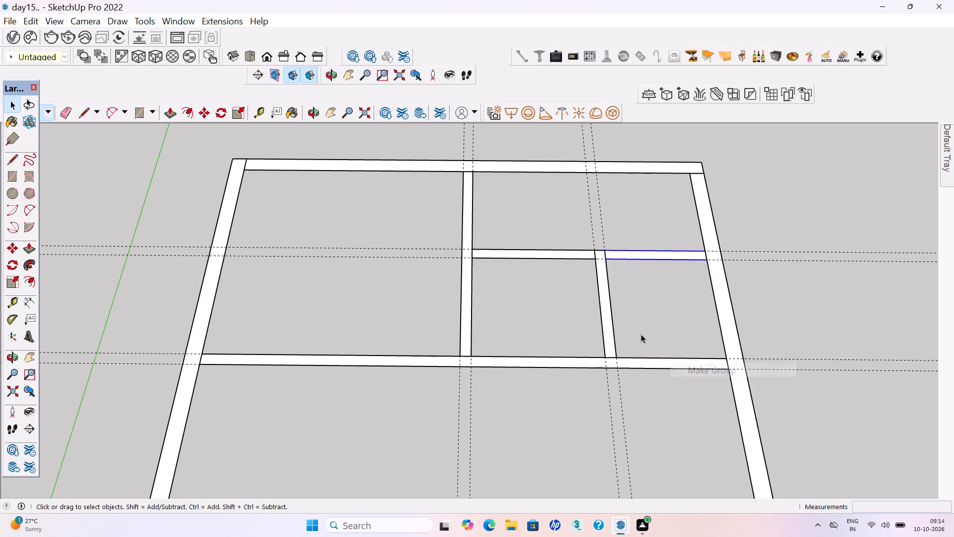
left_click(640, 330)
left_click(538, 363)
left_click(549, 329)
scroll(552, 267, "down", 5)
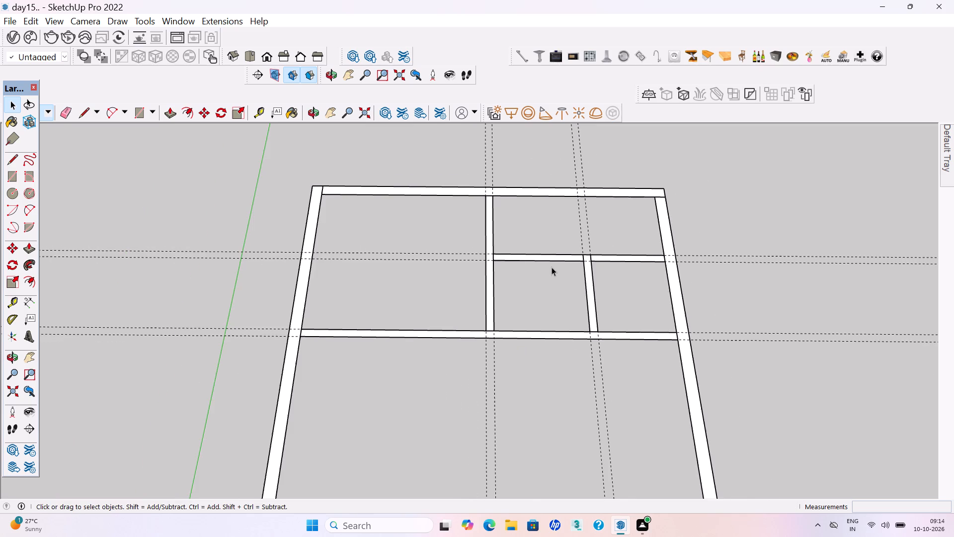
Save the model with the new partitions.
key("ctrl+s")
key("ctrl+s")
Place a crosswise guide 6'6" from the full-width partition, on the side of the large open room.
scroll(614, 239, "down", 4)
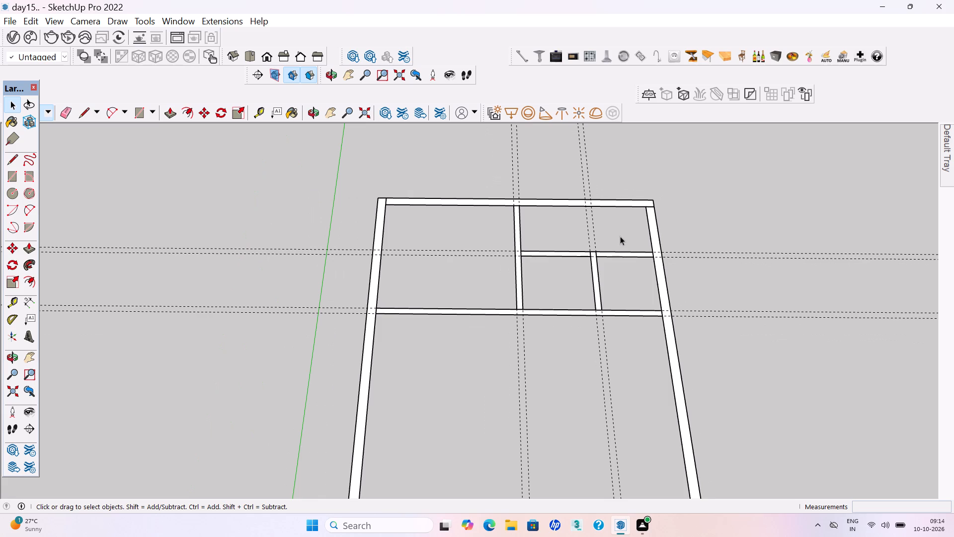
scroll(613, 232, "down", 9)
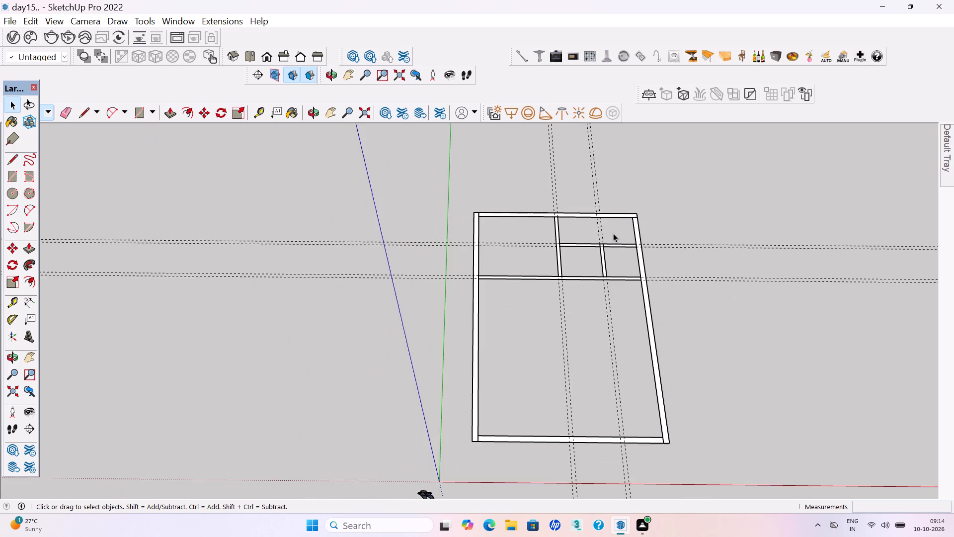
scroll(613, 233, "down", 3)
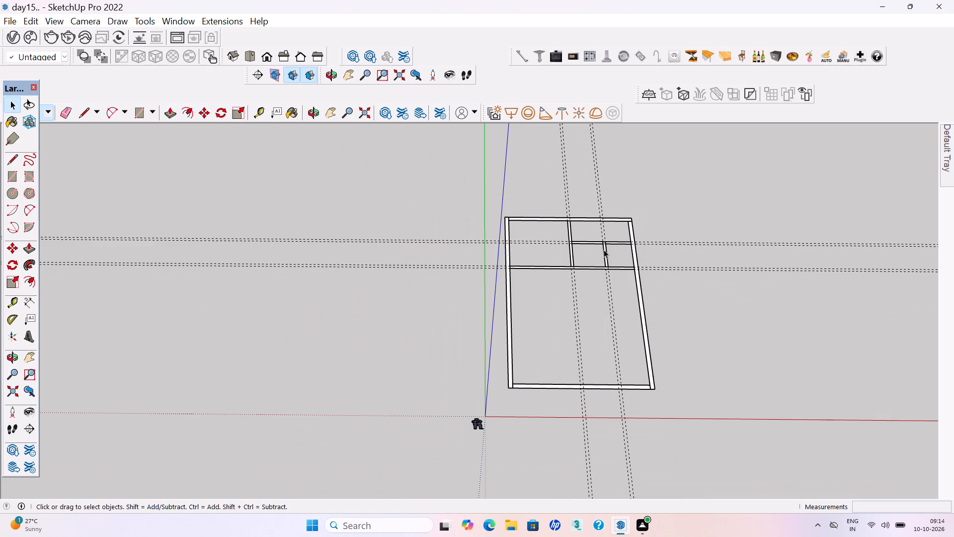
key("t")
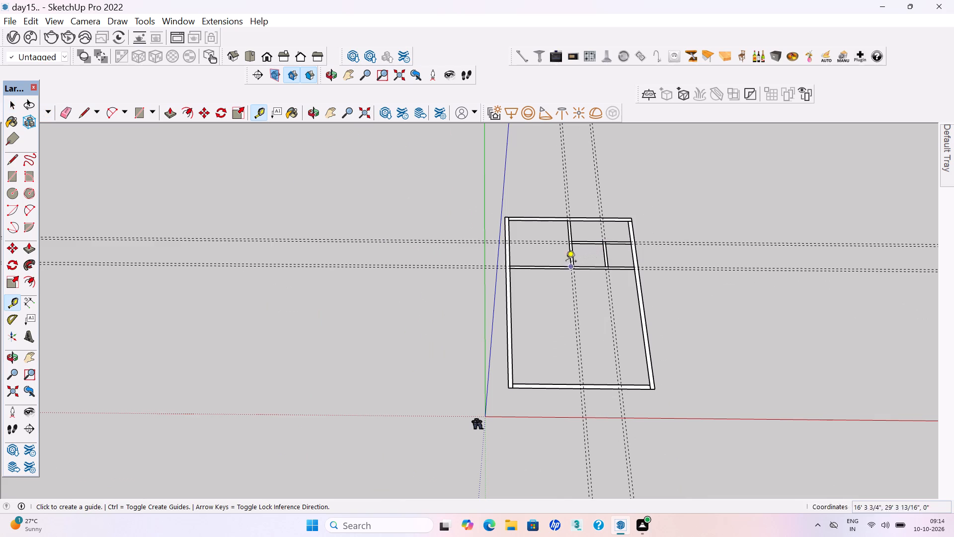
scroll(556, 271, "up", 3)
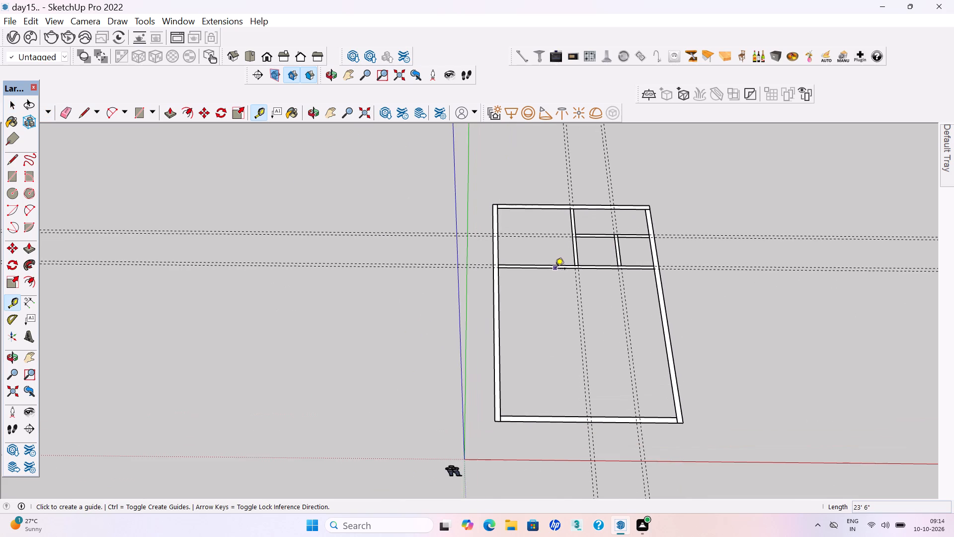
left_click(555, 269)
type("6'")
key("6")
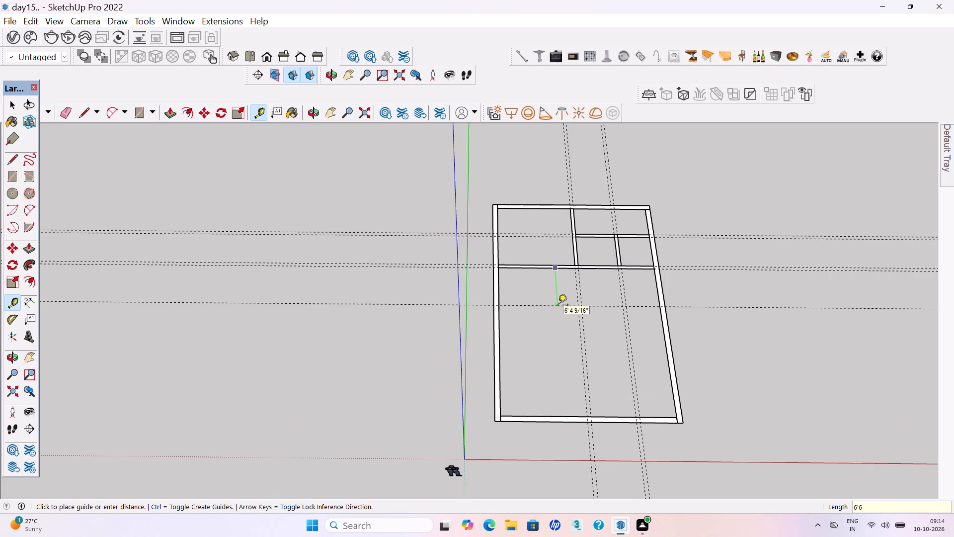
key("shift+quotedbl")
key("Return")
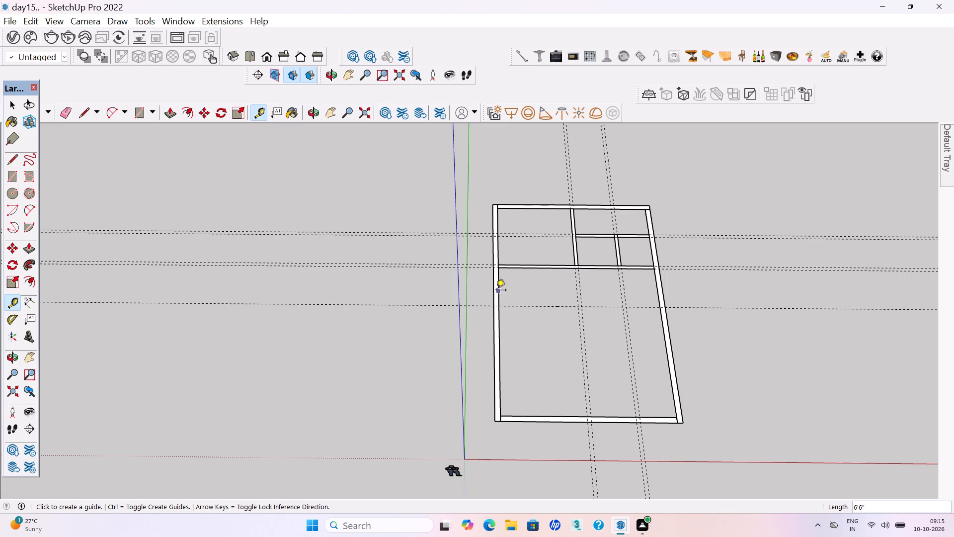
Delete both lengthwise guide pairs that run along the finished short partitions.
key("space")
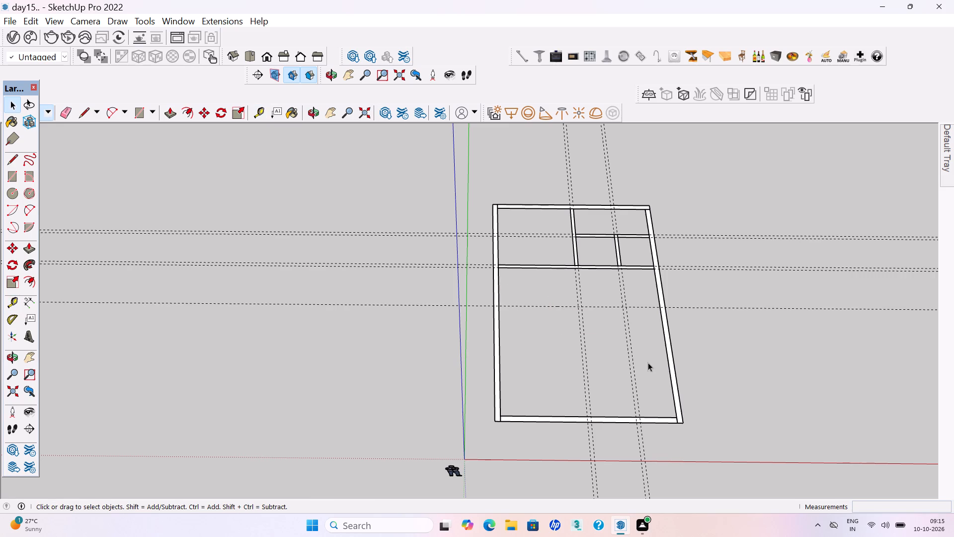
left_click_drag(649, 362, 570, 343)
key("Home")
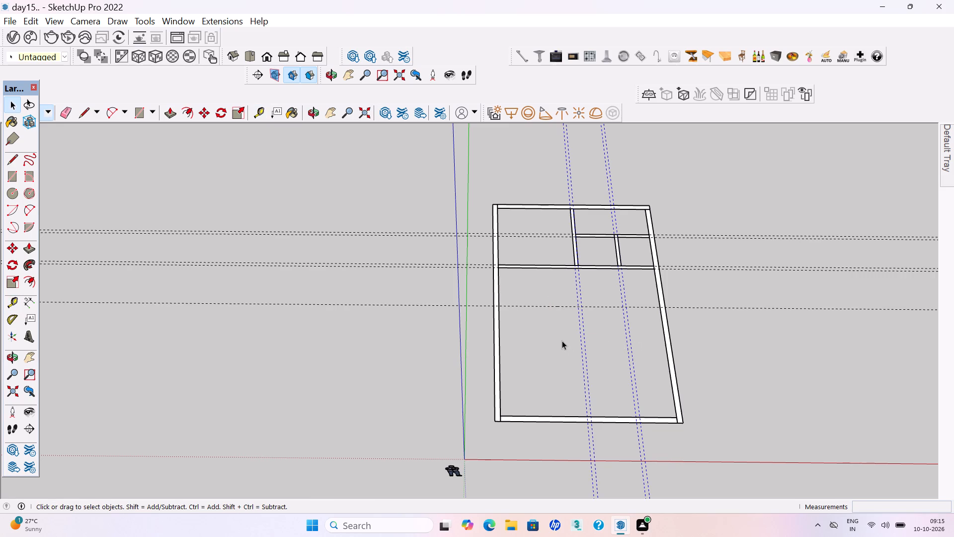
key("Delete")
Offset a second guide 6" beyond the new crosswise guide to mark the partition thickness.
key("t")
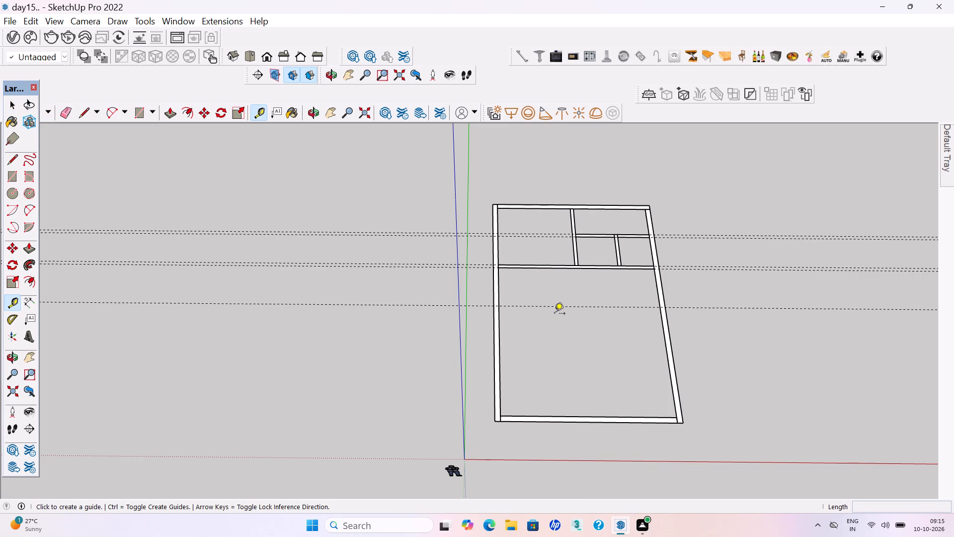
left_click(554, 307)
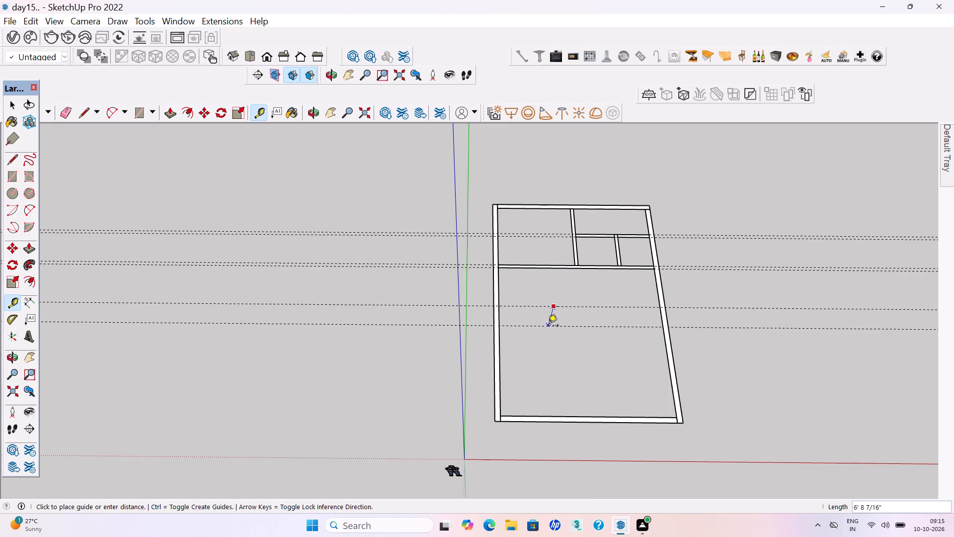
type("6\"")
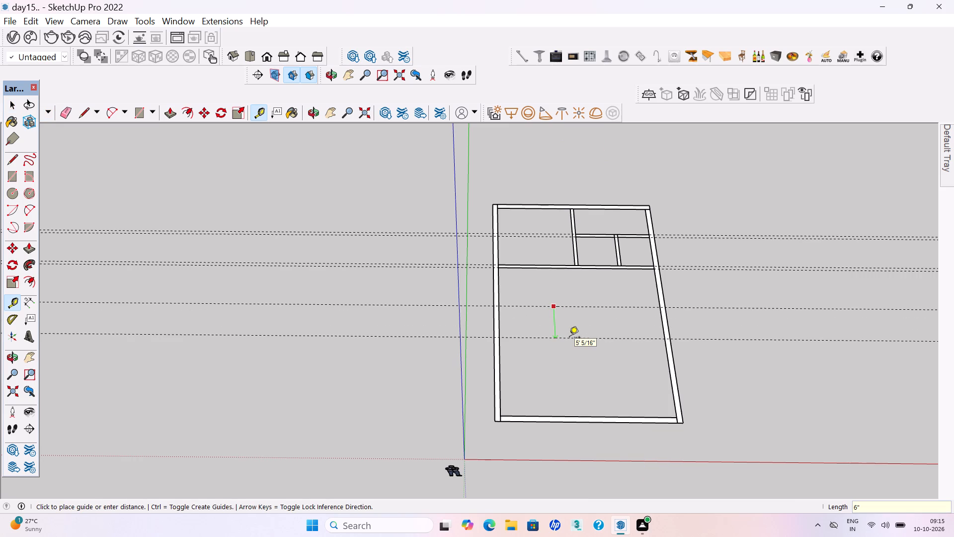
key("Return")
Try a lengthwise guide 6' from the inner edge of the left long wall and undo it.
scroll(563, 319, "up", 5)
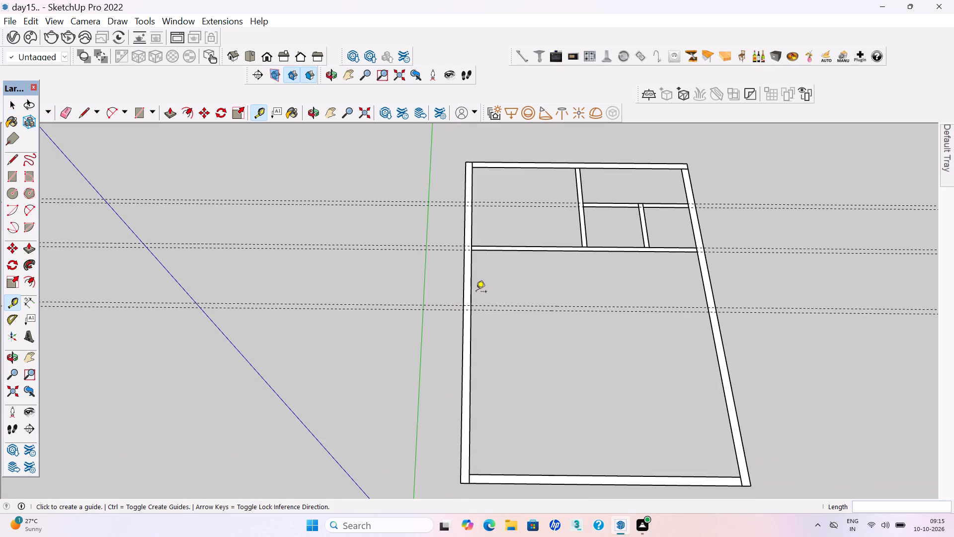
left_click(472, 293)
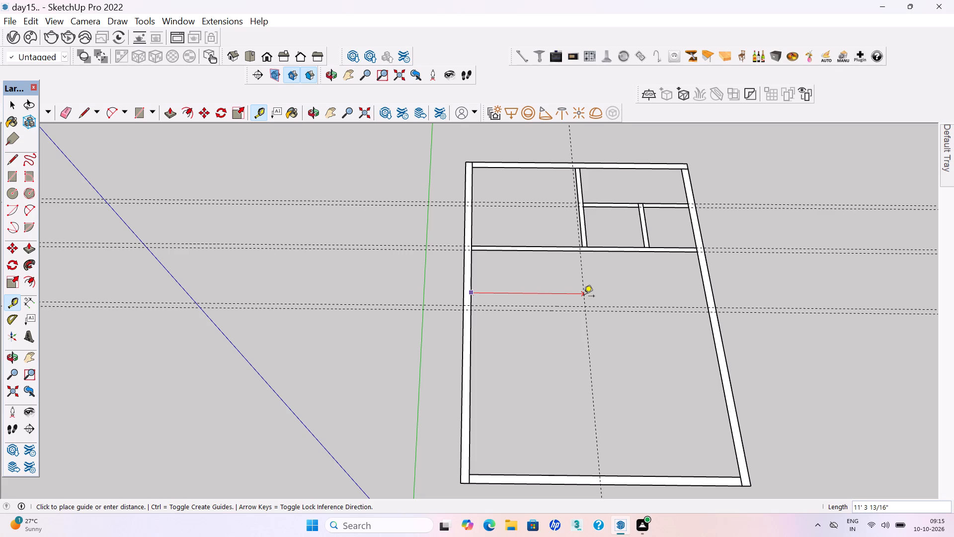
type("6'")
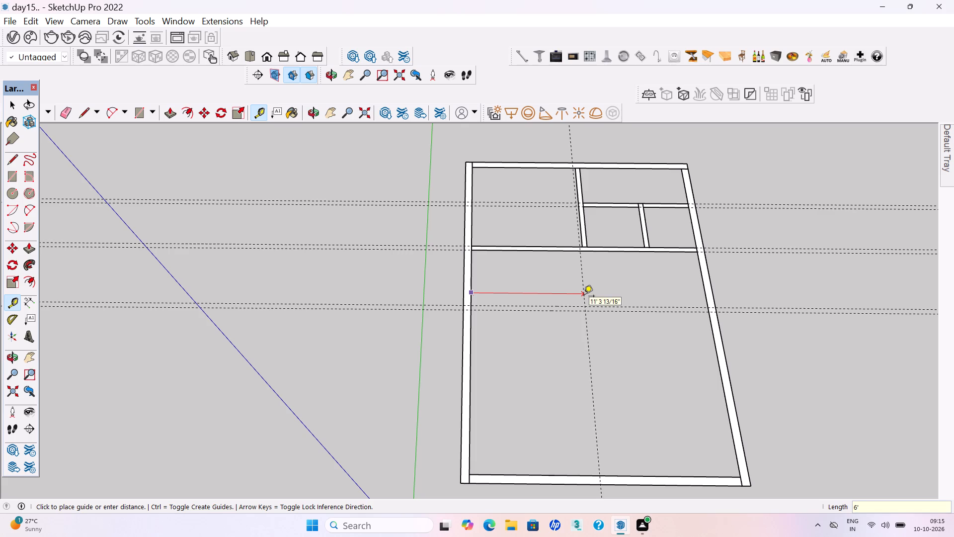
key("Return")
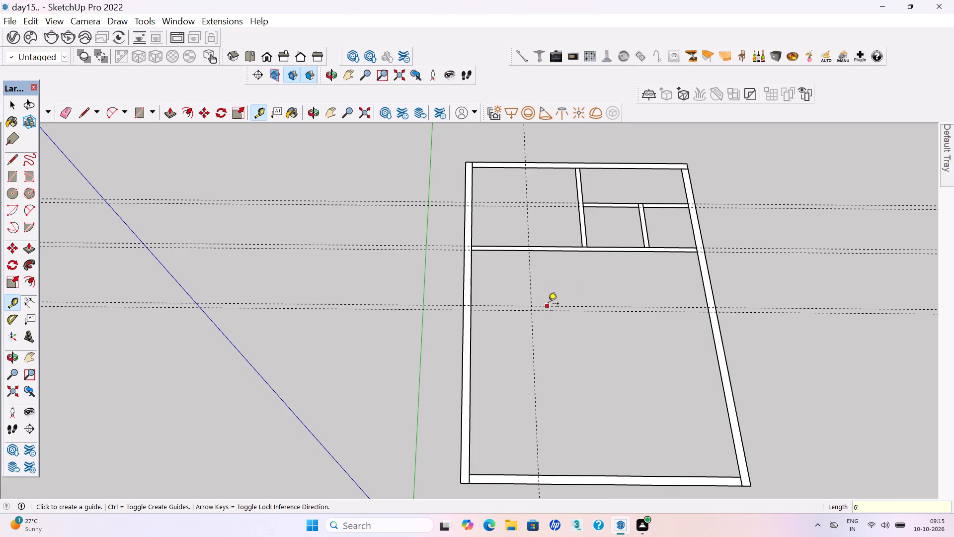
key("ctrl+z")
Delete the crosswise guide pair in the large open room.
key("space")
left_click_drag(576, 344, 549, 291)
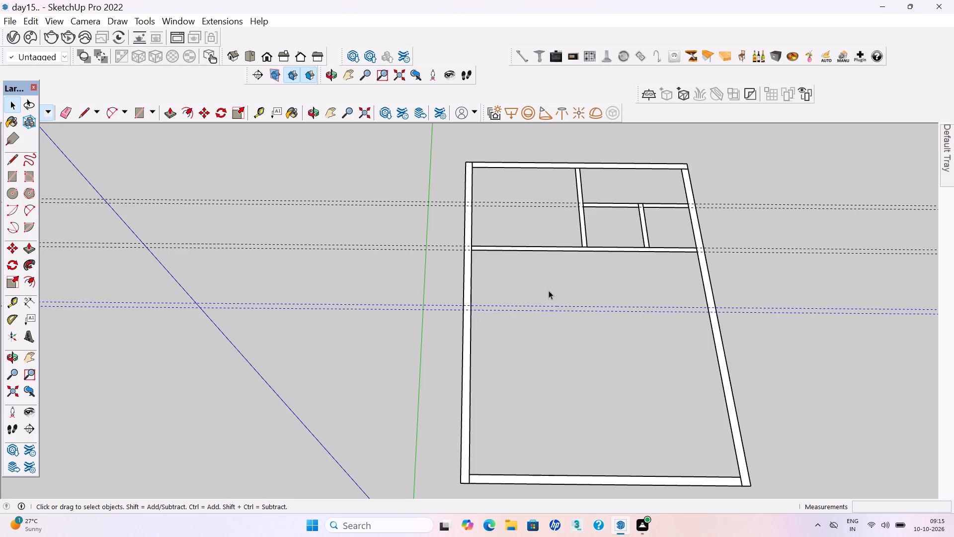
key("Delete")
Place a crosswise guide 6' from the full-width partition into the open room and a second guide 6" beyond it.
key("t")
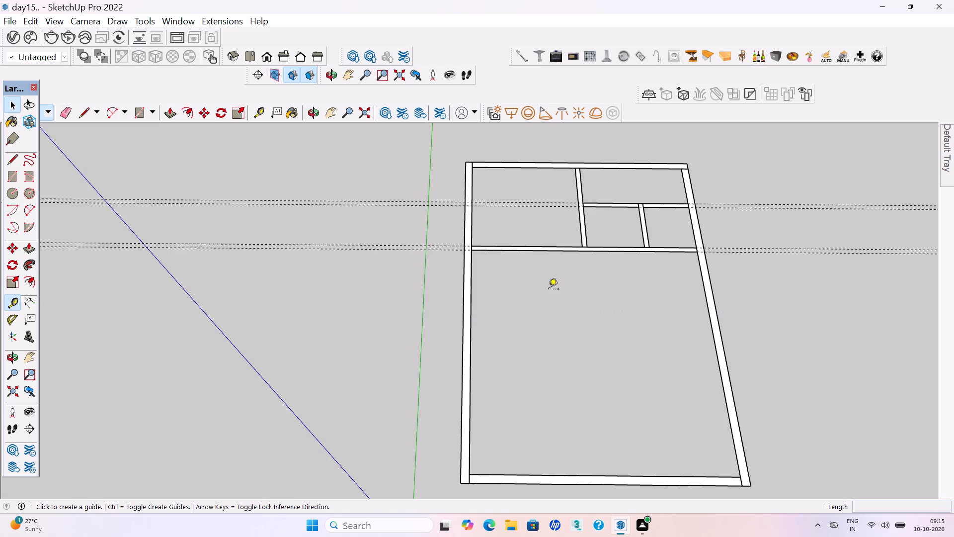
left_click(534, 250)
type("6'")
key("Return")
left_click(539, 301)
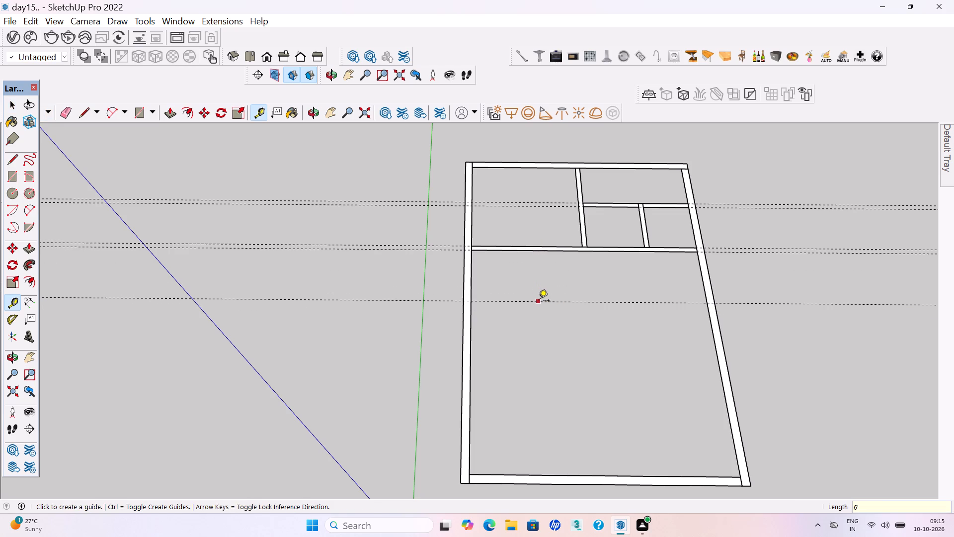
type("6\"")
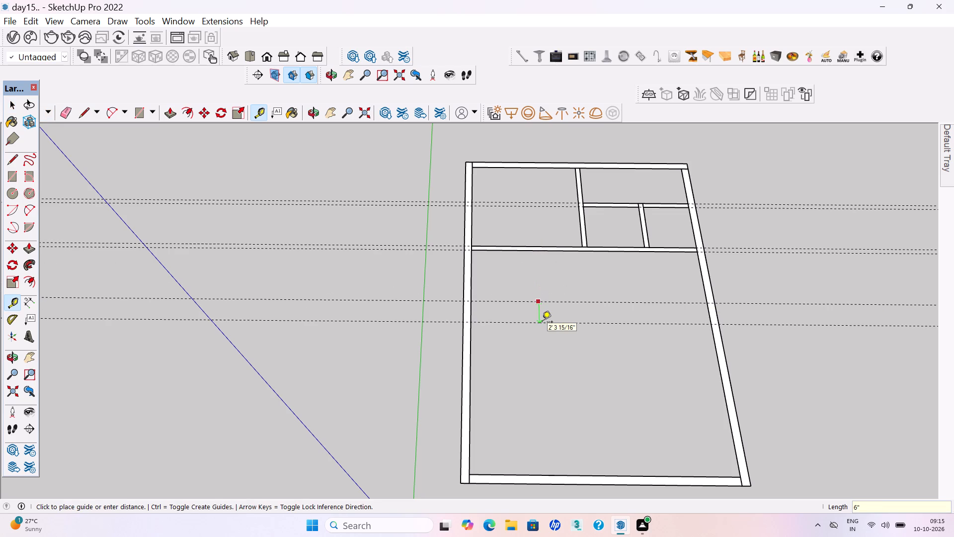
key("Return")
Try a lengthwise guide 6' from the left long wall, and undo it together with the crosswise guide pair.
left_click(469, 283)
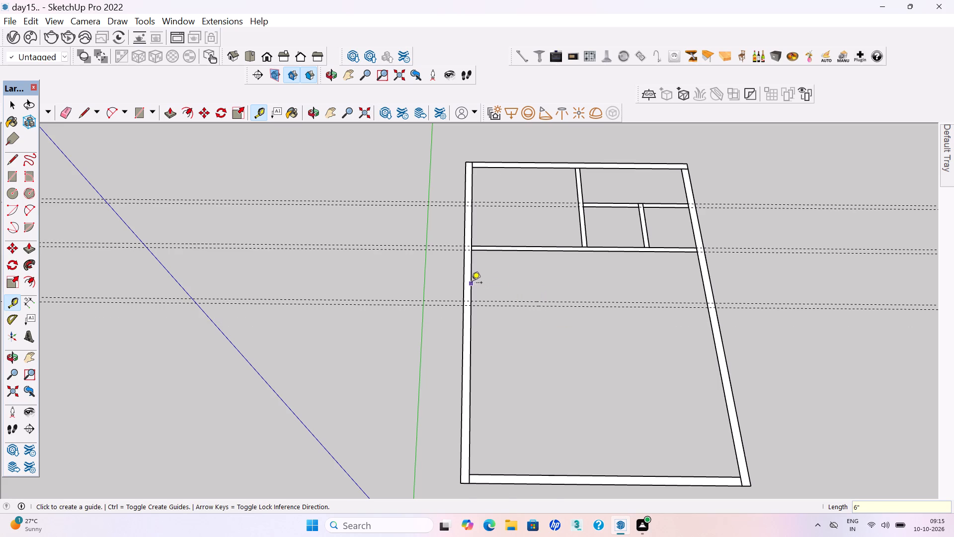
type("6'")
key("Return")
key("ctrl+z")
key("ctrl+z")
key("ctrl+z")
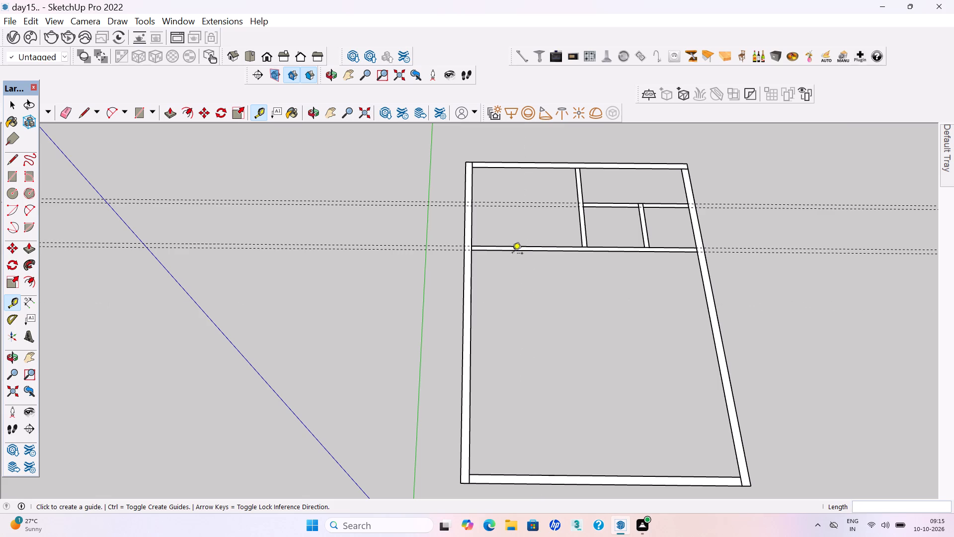
Place a crosswise guide 6'6" from the full-width partition into the open room and a second guide 6" beyond it.
left_click(513, 253)
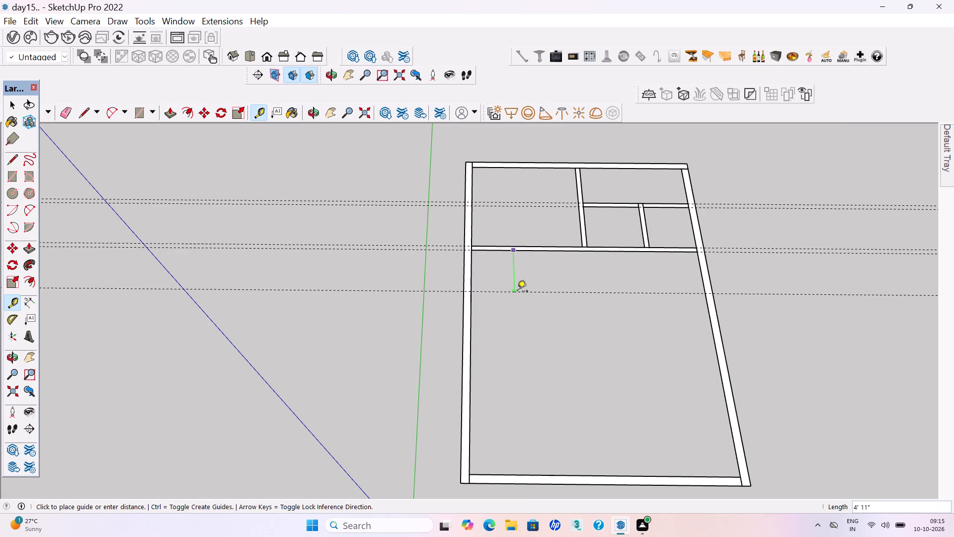
type("6'6\"")
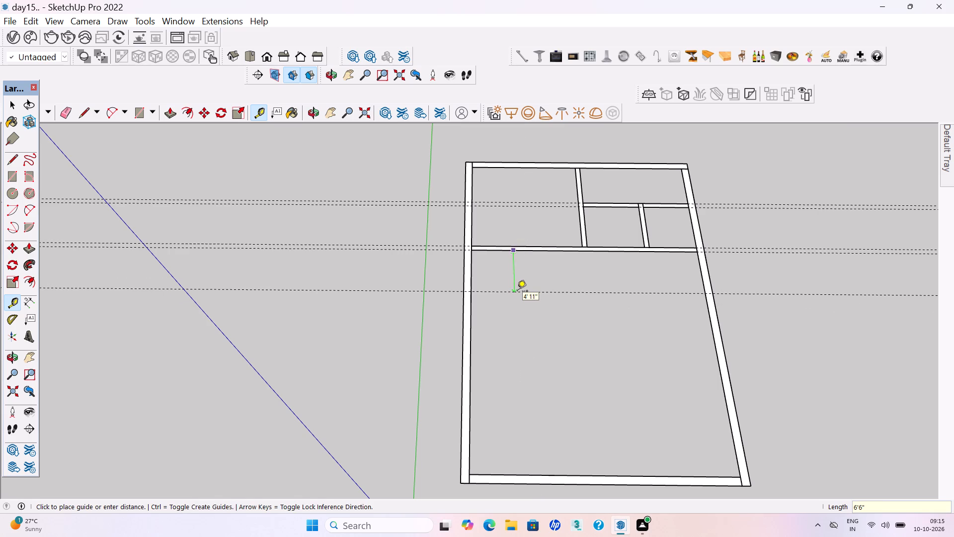
key("Return")
left_click(537, 308)
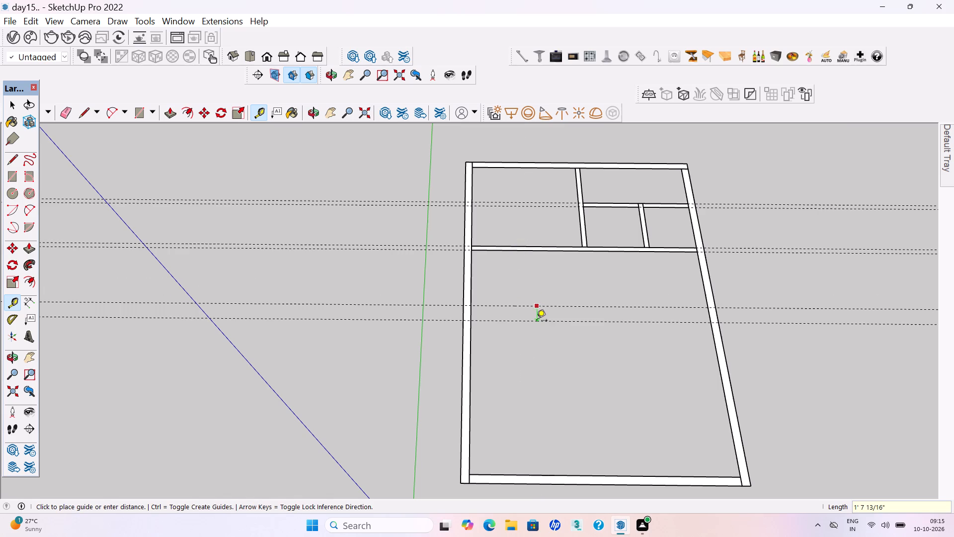
type("6\"")
key("Return")
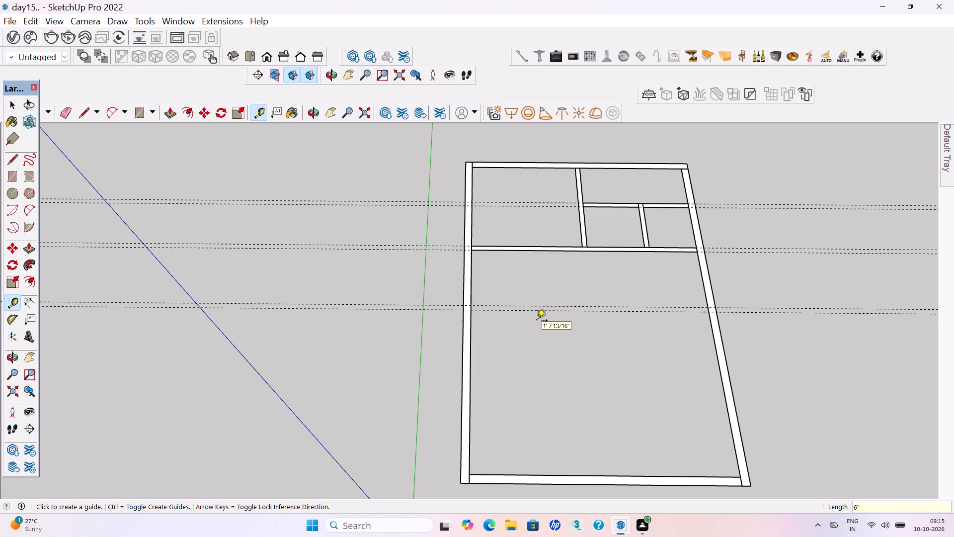
Place a lengthwise guide 6' from the left long wall's inner edge and a second guide 6" beyond it.
left_click(470, 290)
type("6'")
key("Return")
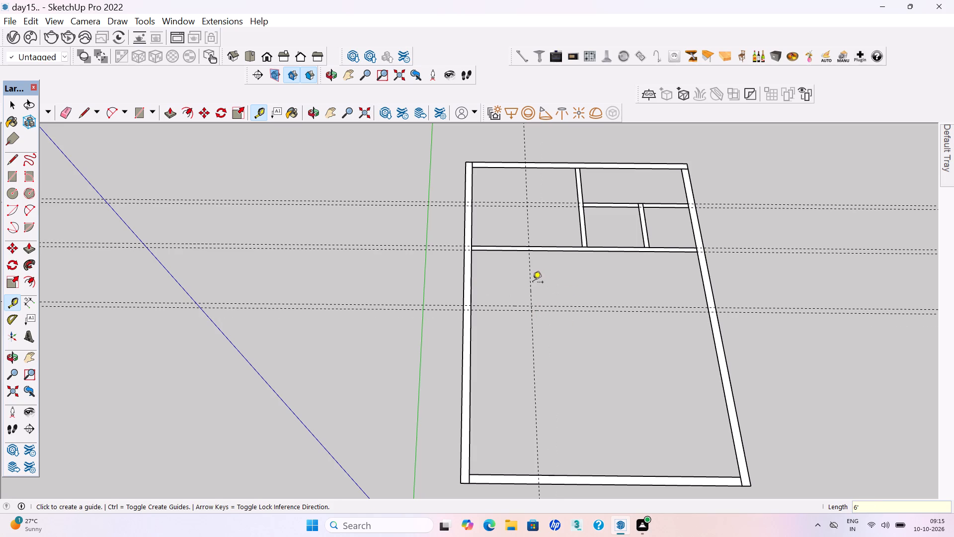
left_click(528, 284)
type("6\"")
key("Return")
Draw a 6" wide partition between the new crosswise guides, from the left long wall to the far lengthwise guide, and group it.
scroll(485, 304, "up", 3)
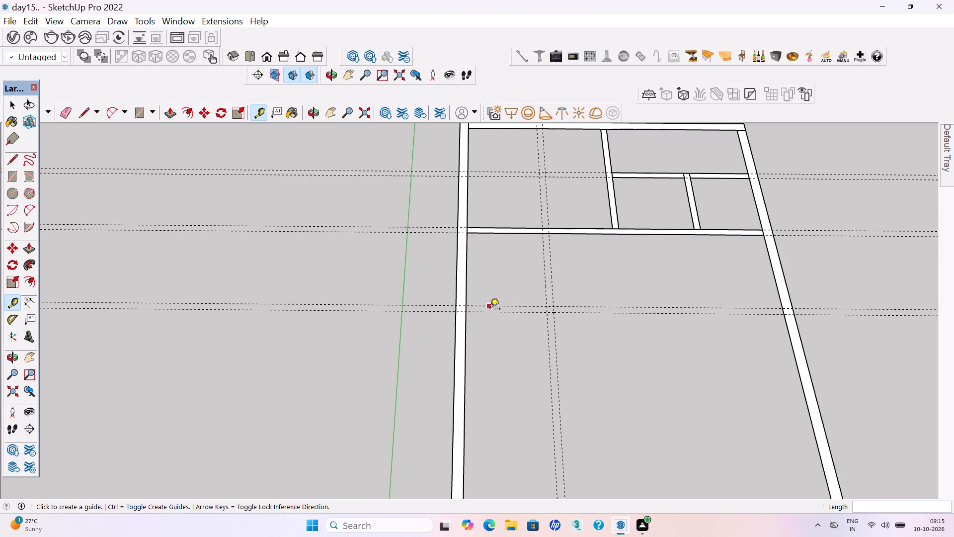
key("r")
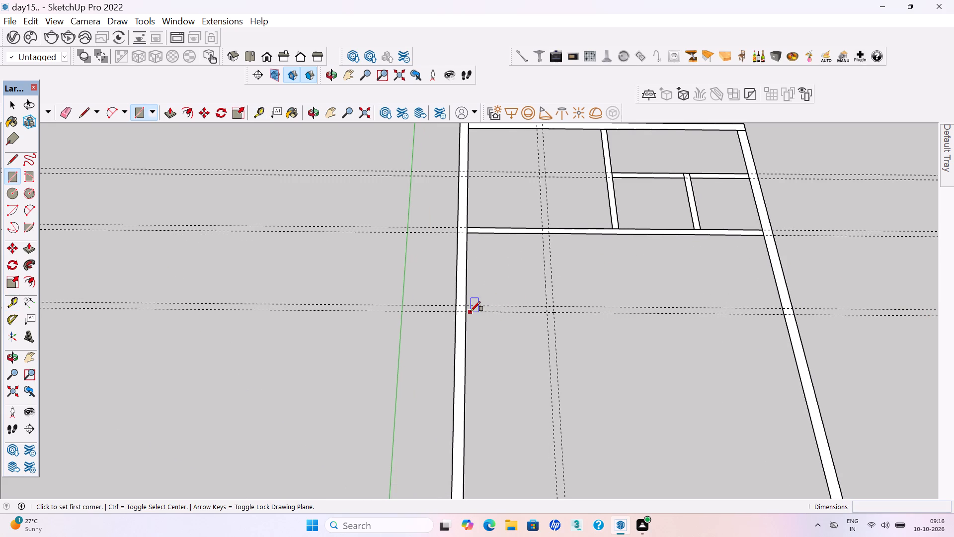
scroll(471, 311, "up", 2)
left_click(467, 311)
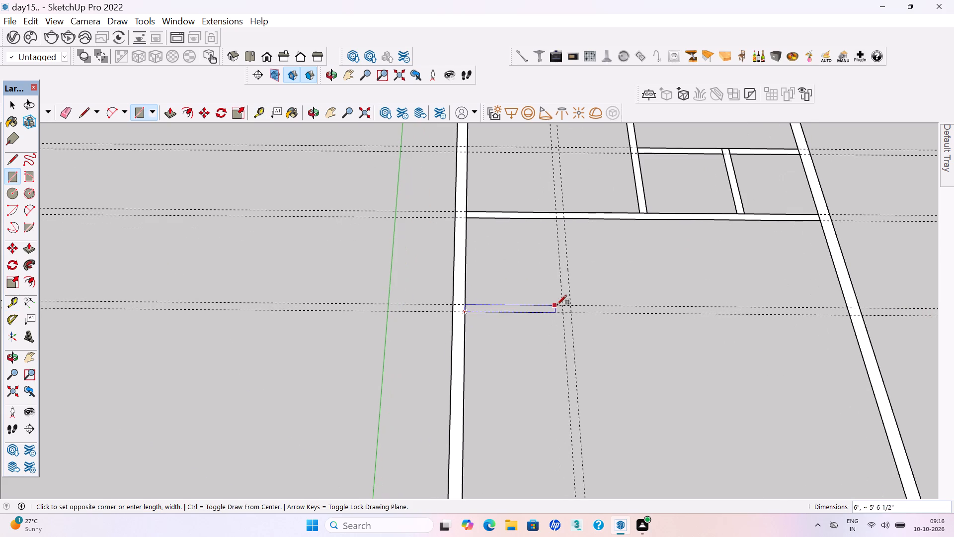
left_click(569, 304)
key("space")
scroll(521, 309, "up", 4)
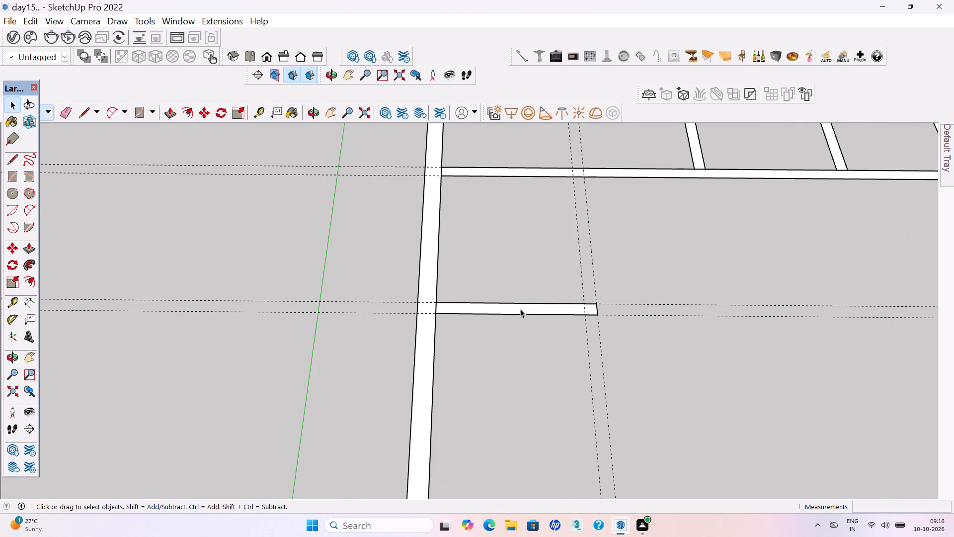
double_click(520, 309)
right_click(520, 309)
left_click(554, 173)
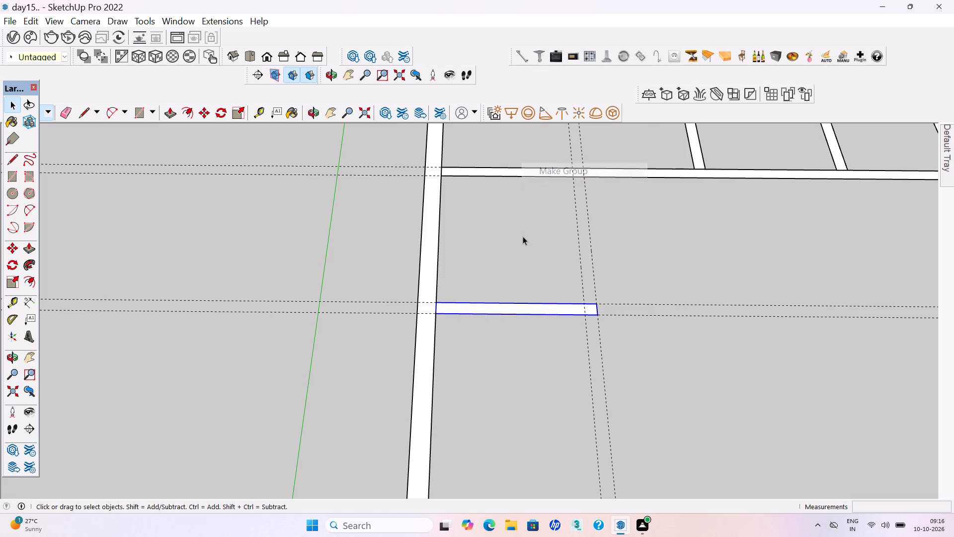
left_click(523, 236)
scroll(483, 259, "down", 3)
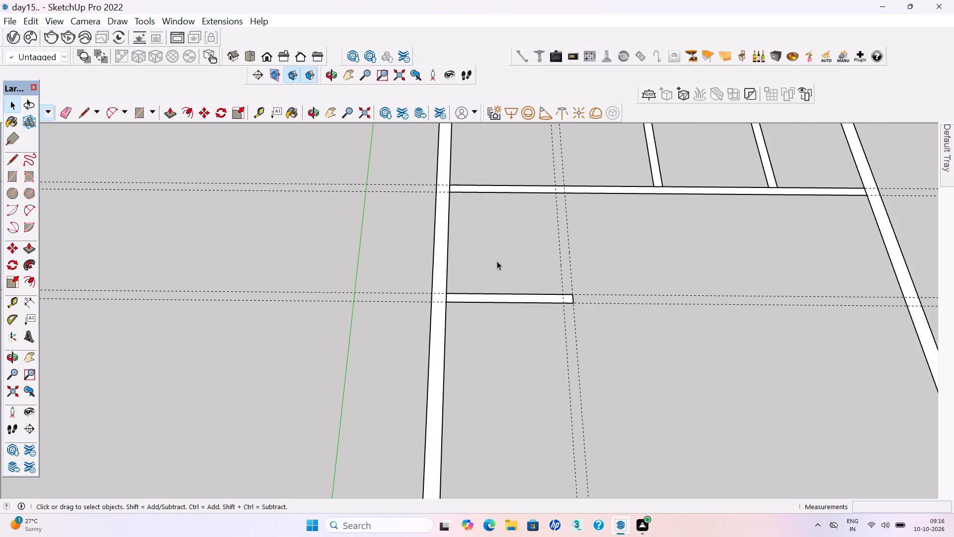
Draw a 6" wide partition between the lengthwise guides, from the short crosswise partition to the full-width partition, and group it.
key("r")
left_click(563, 294)
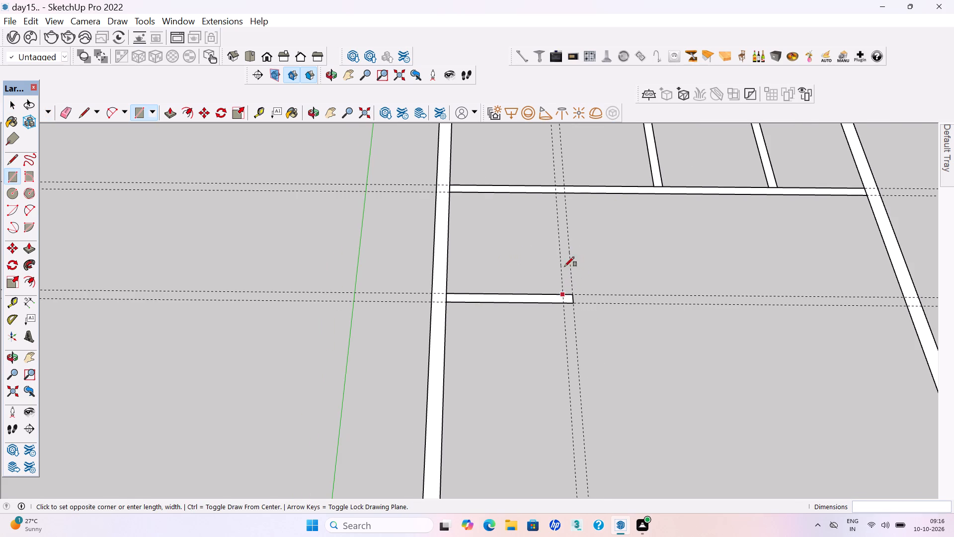
left_click(567, 192)
key("space")
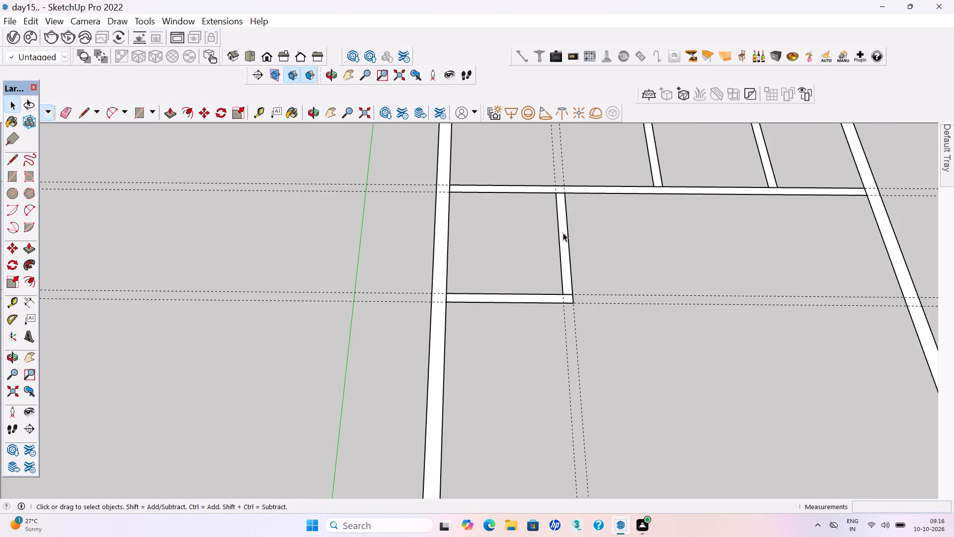
double_click(563, 233)
right_click(563, 233)
left_click(621, 349)
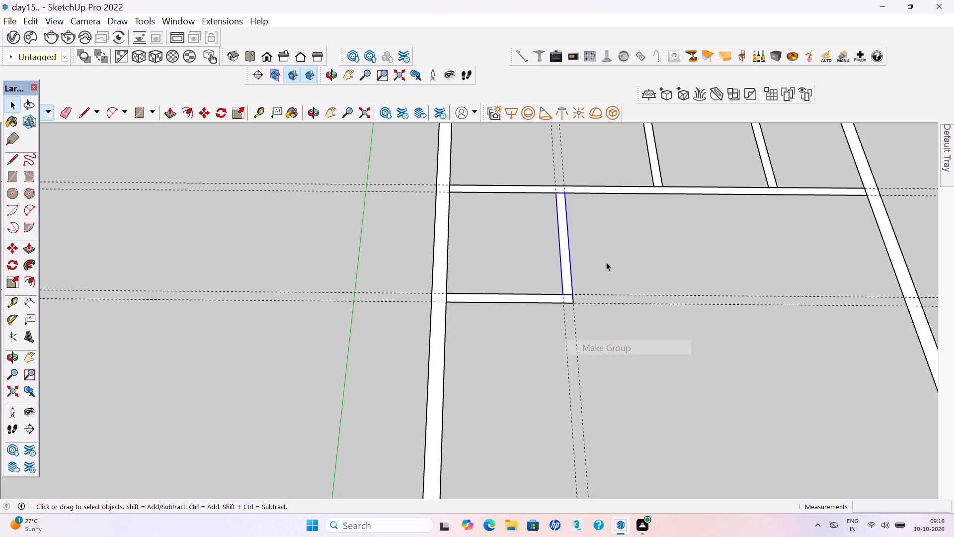
left_click(606, 262)
Save the model.
key("ctrl+s")
key("ctrl+s")
key("ctrl+s")
key("ctrl+s")
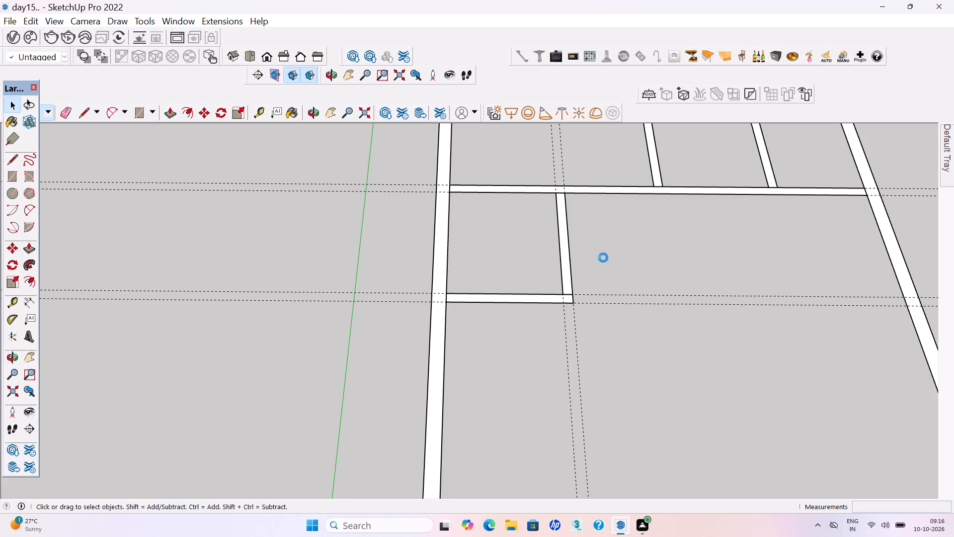
Delete the lengthwise guide pair and the crosswise guide pair along the small room's partitions.
scroll(457, 283, "down", 8)
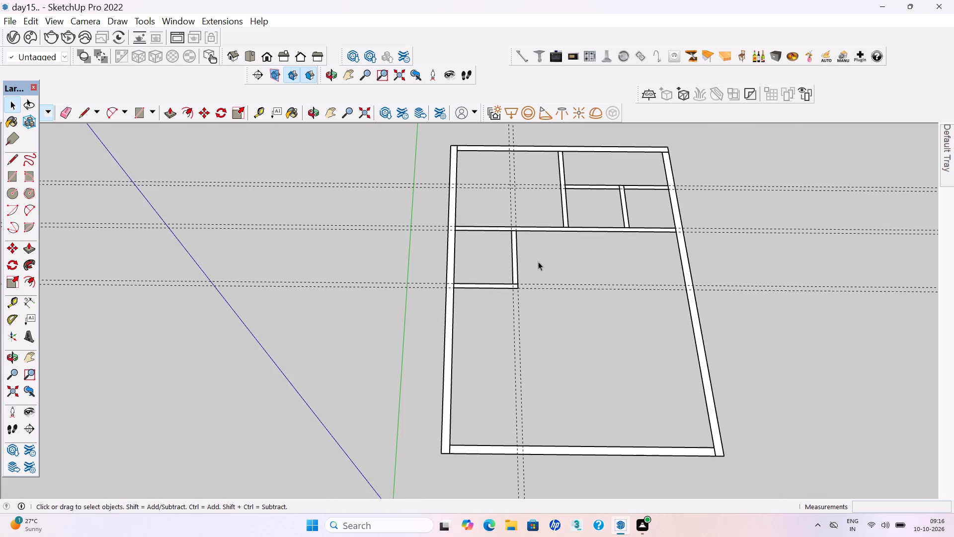
scroll(540, 262, "down", 1)
middle_click_drag(547, 295, 548, 302)
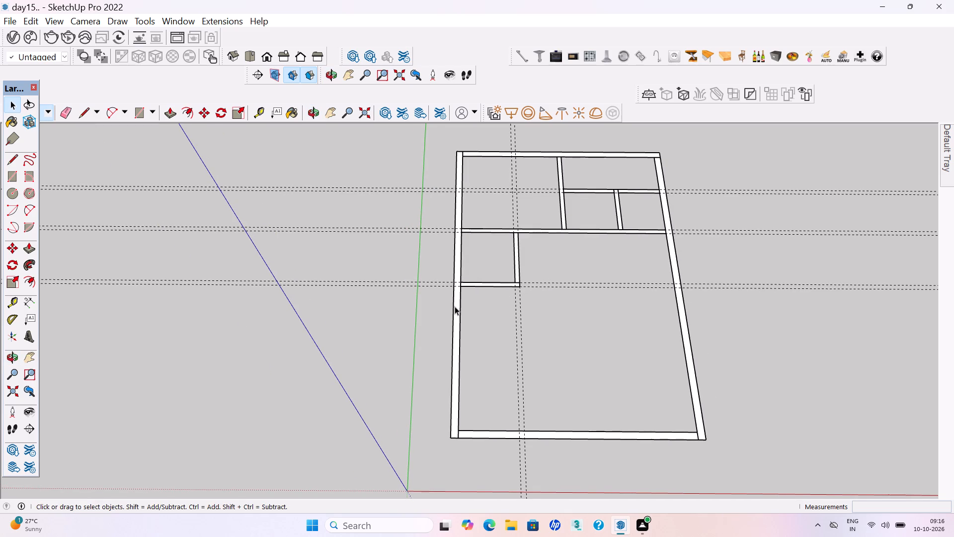
key("t")
key("space")
left_click_drag(543, 389, 506, 358)
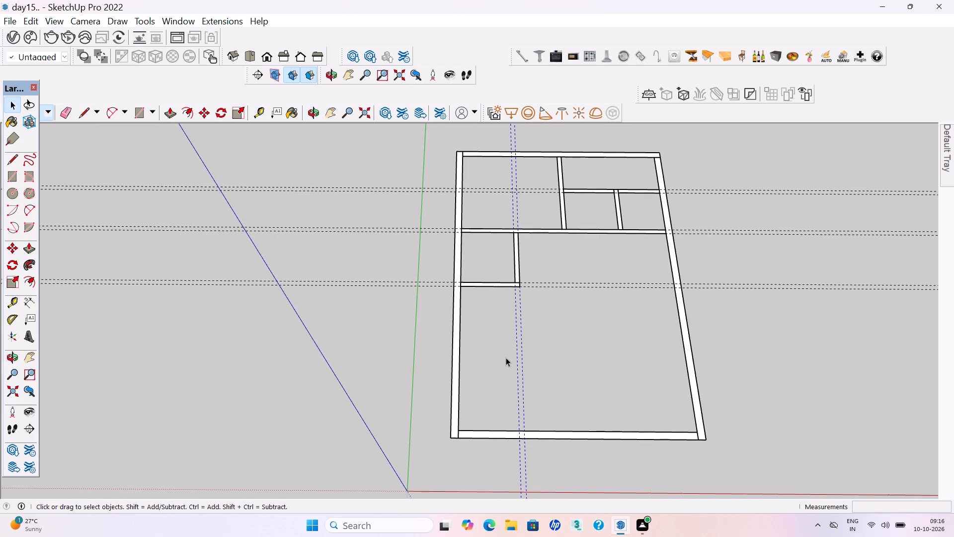
key("Delete")
left_click_drag(626, 319, 603, 262)
key("Delete")
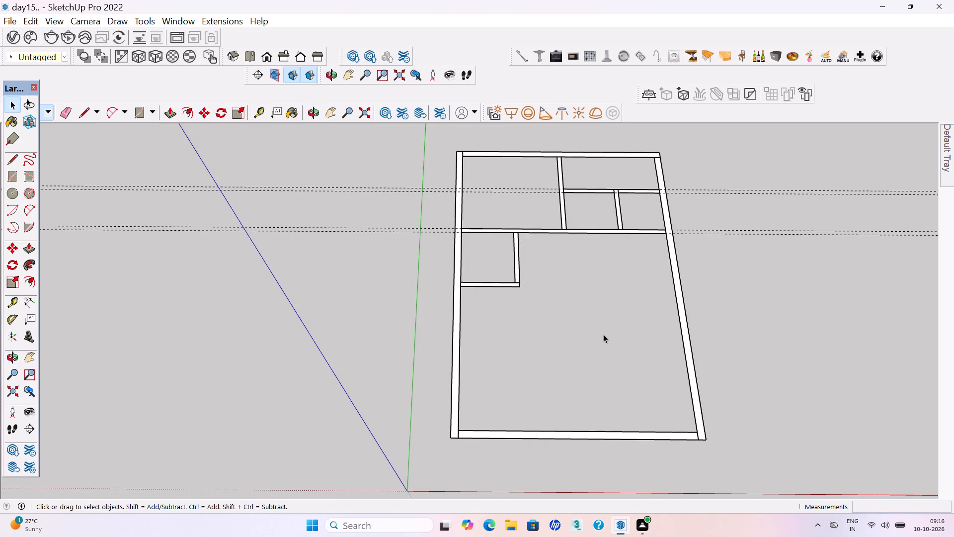
Place a crosswise guide 3'3" from the inner edge of the open room's end wall and a second guide 6" beyond it.
key("t")
scroll(591, 422, "up", 2)
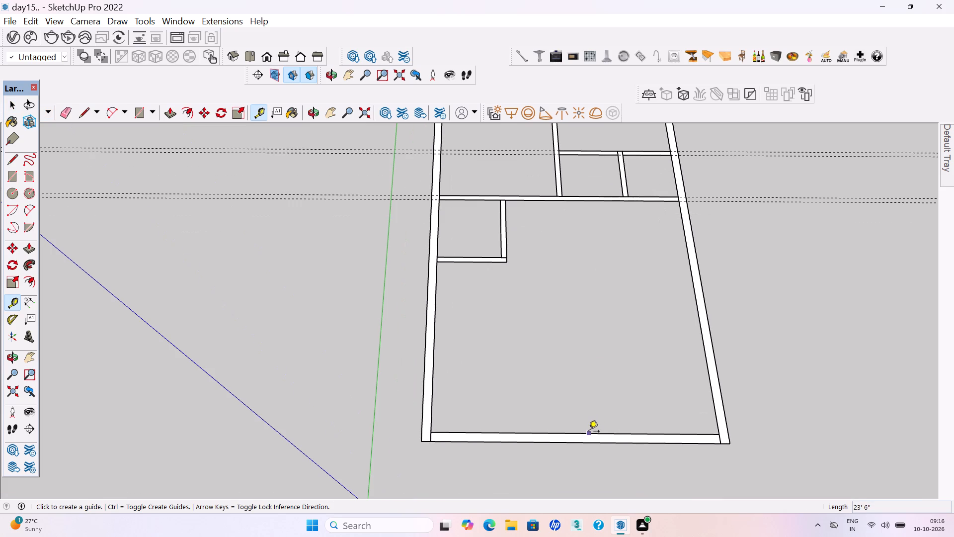
left_click(589, 432)
type("3'3\"")
key("Return")
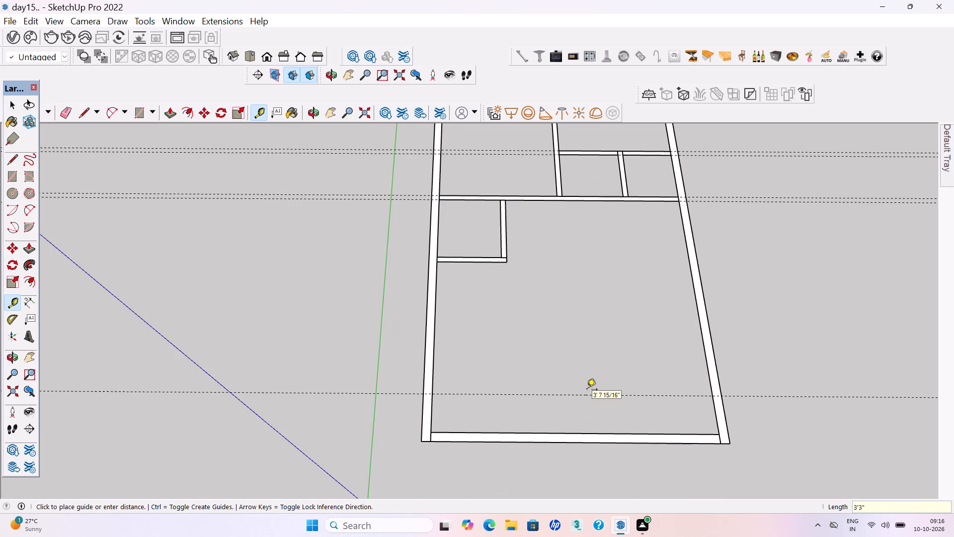
left_click(591, 394)
type("6\"")
key("Return")
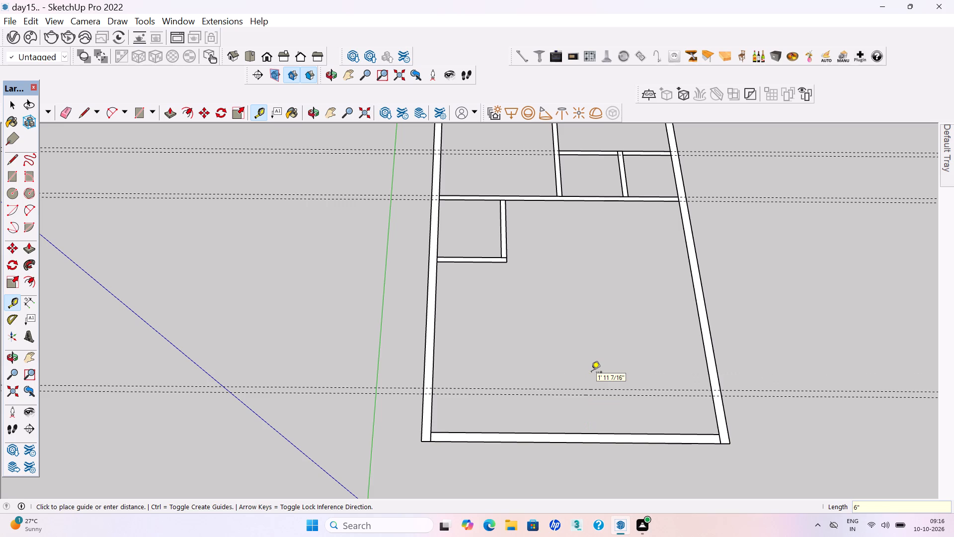
Place a lengthwise guide 12' from the right long wall's inner edge and a second guide 6" beyond it.
scroll(554, 508, "left", 3)
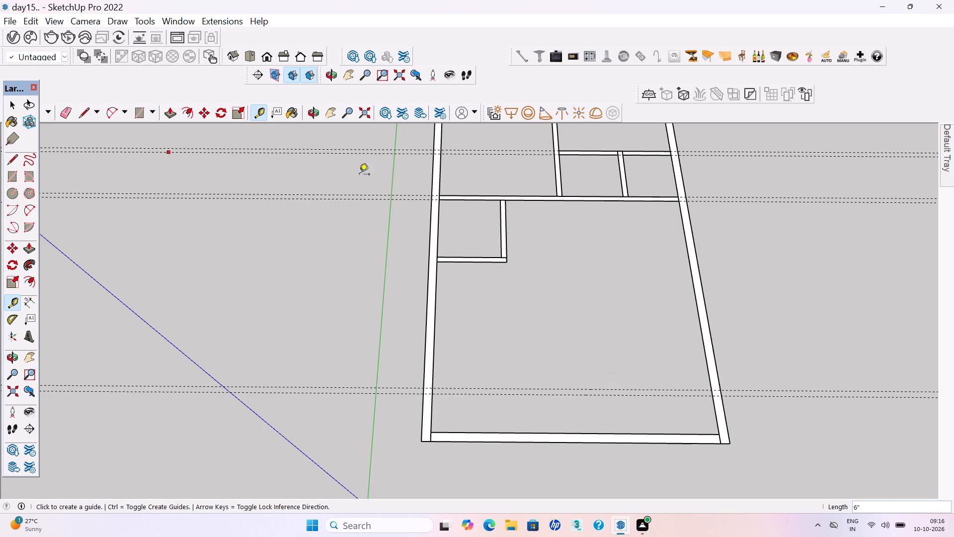
scroll(687, 417, "up", 2)
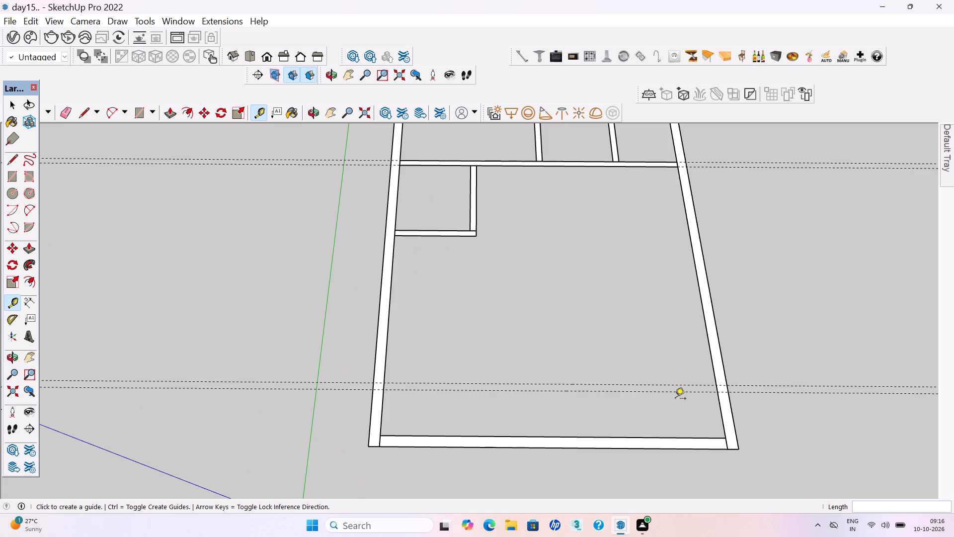
left_click(708, 335)
type("12'")
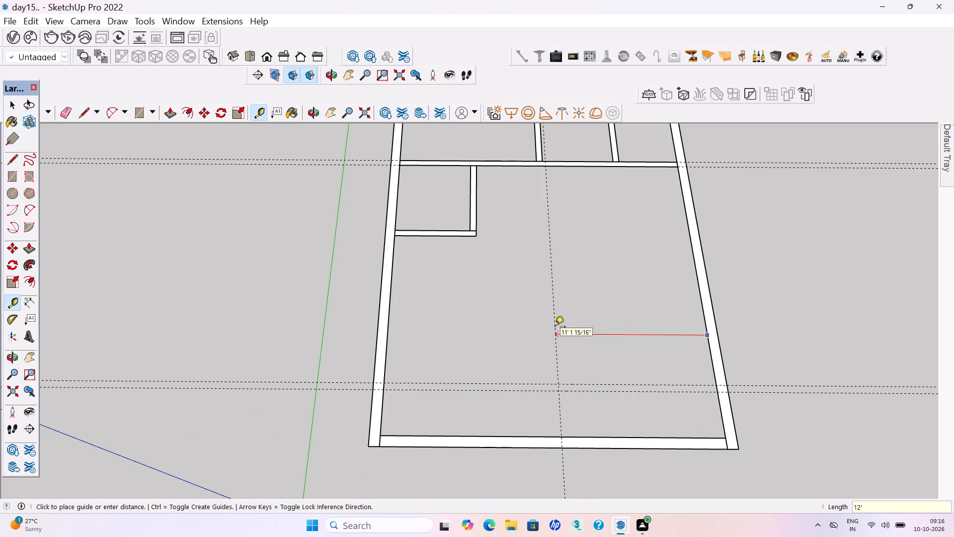
key("Return")
left_click(542, 321)
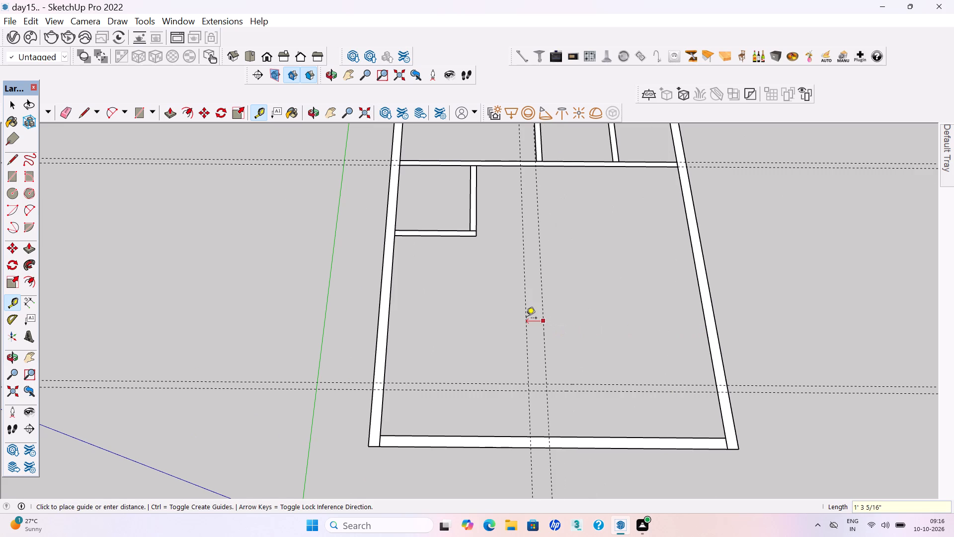
type("6\"")
key("Return")
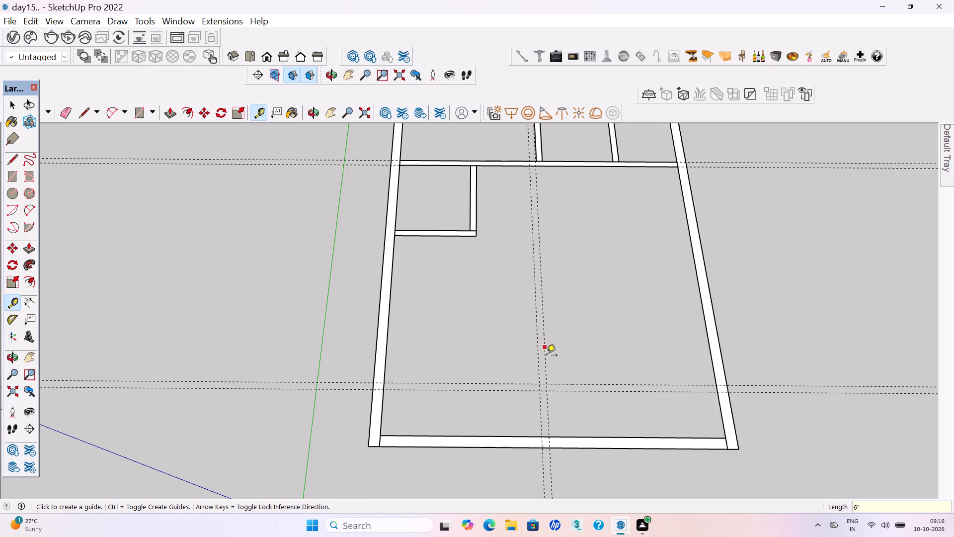
Draw a 12'6" by 6" partition between the new crosswise guides, from the far lengthwise guide to the right long wall, and group it.
key("r")
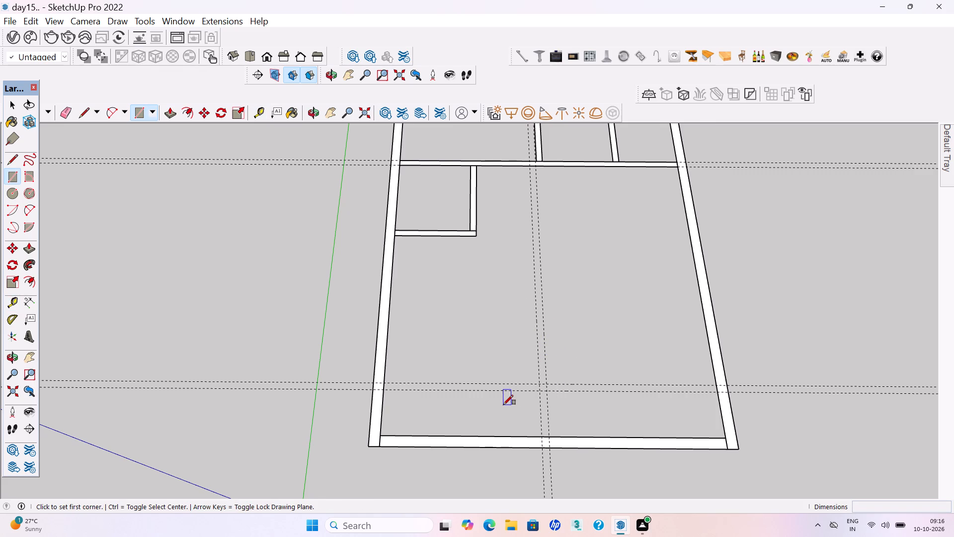
scroll(509, 407, "up", 3)
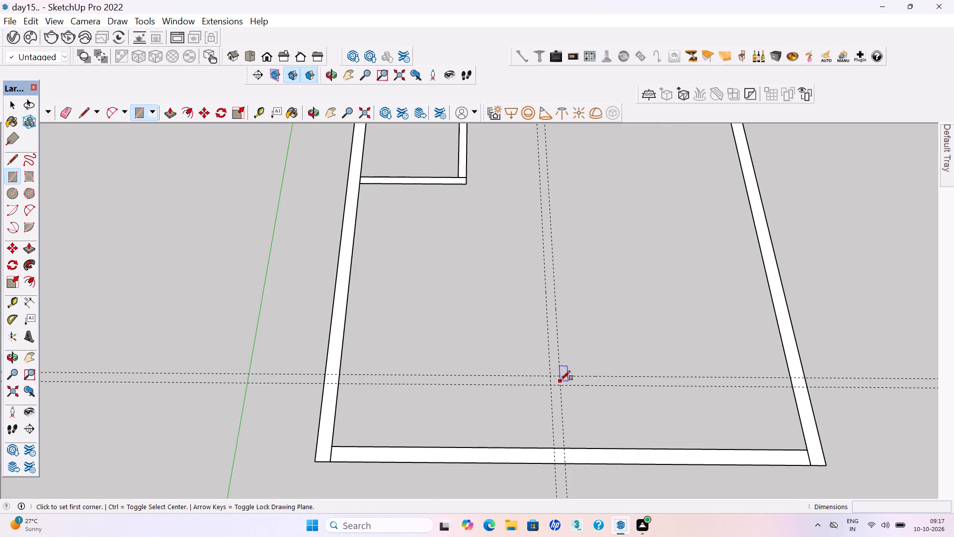
left_click(549, 376)
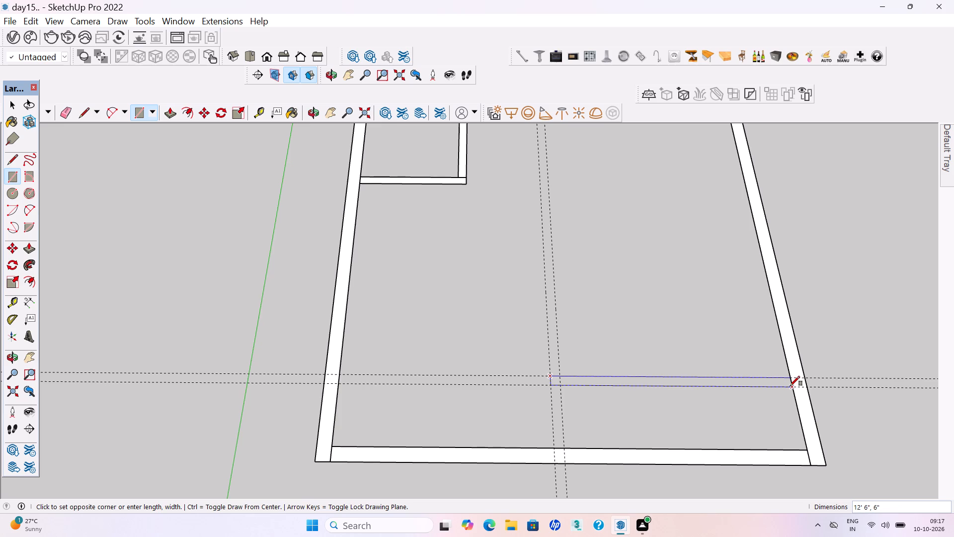
left_click(790, 386)
key("space")
double_click(747, 384)
right_click(747, 384)
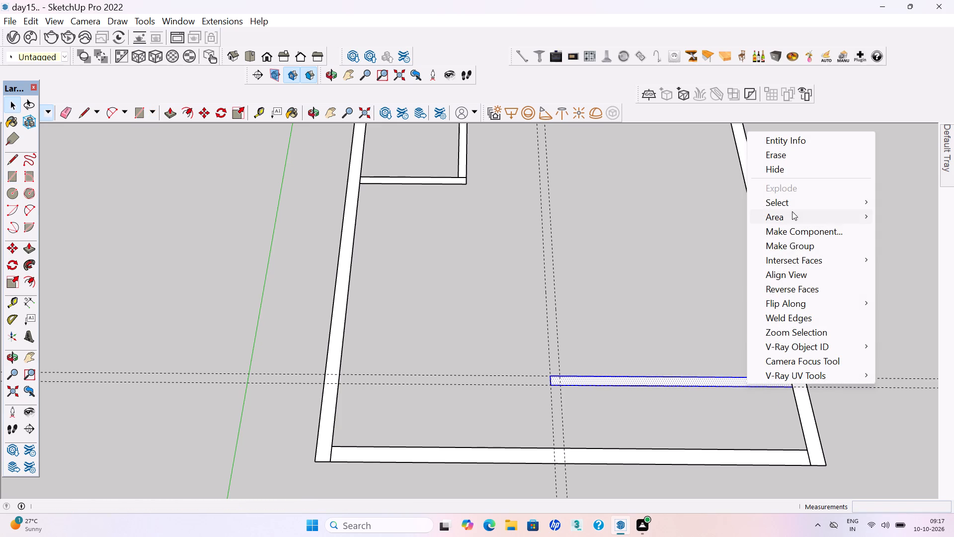
left_click(788, 242)
left_click(511, 318)
Place a crosswise guide 10' from the new partition into the open room and a second guide 6" beyond it.
scroll(514, 315, "down", 3)
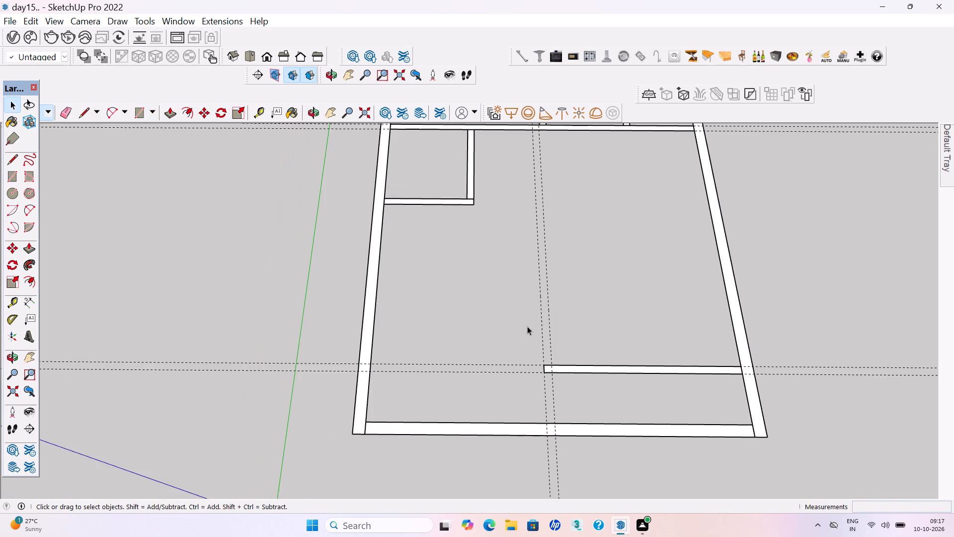
key("t")
left_click(624, 362)
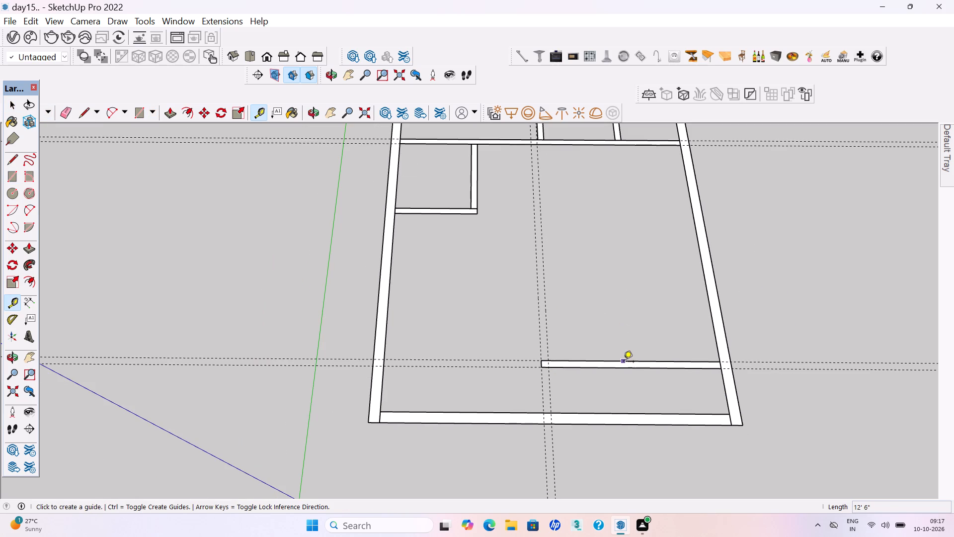
type("10'")
key("Return")
left_click(623, 237)
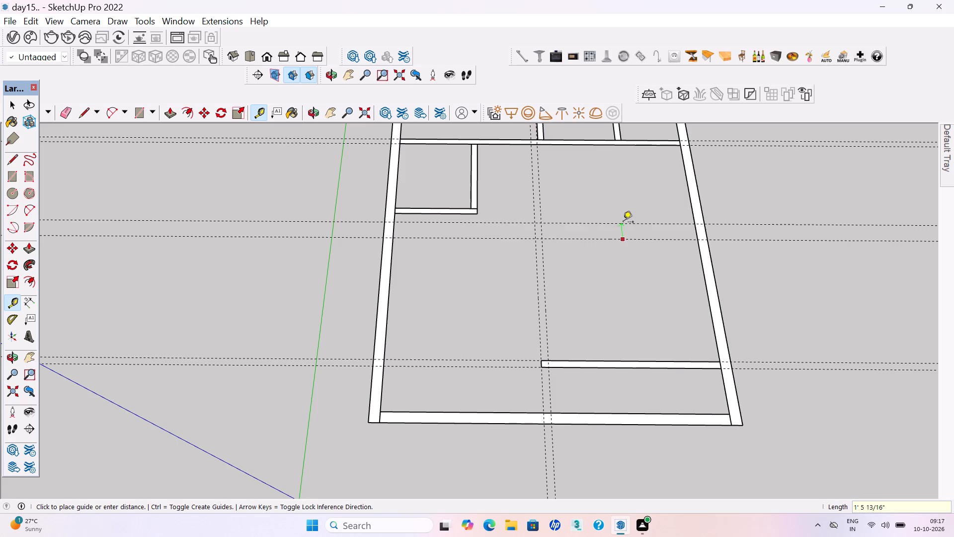
type("6\"")
key("Return")
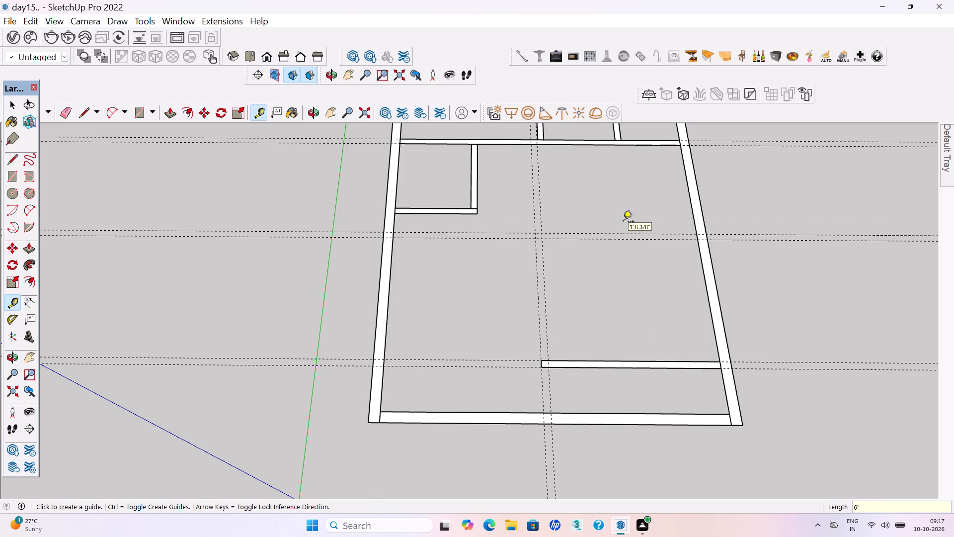
Draw a 12' by 6" partition between the new crosswise guides, from the right long wall to the nearer lengthwise guide.
scroll(602, 233, "up", 5)
key("r")
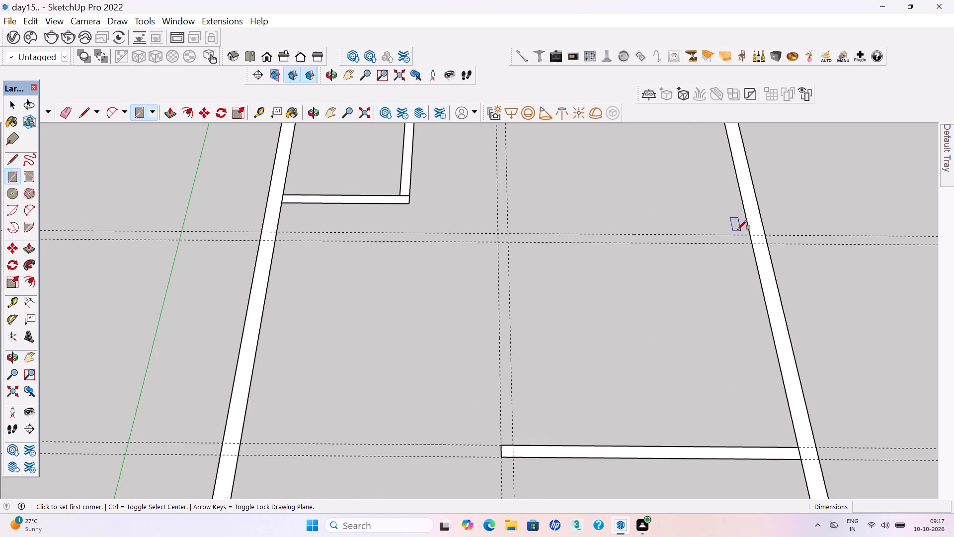
left_click(748, 234)
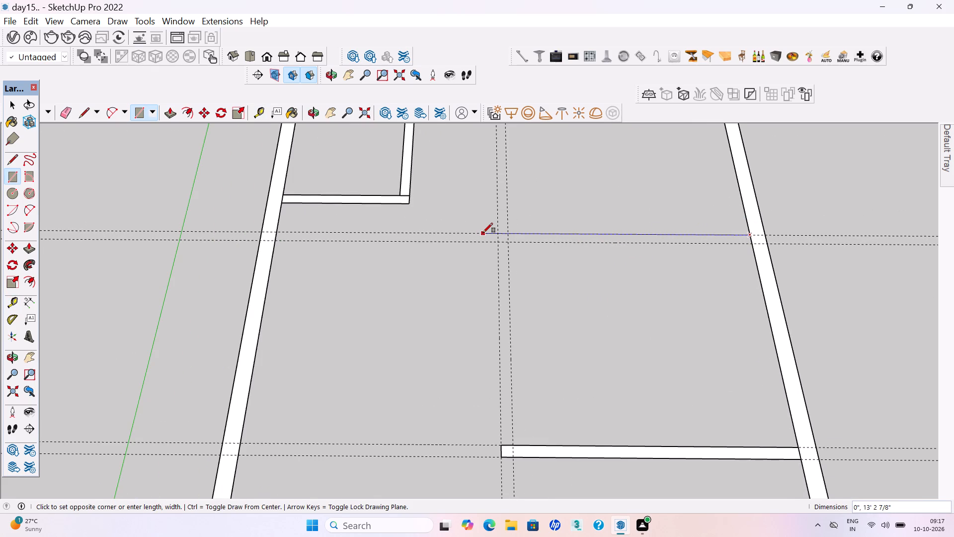
left_click(508, 243)
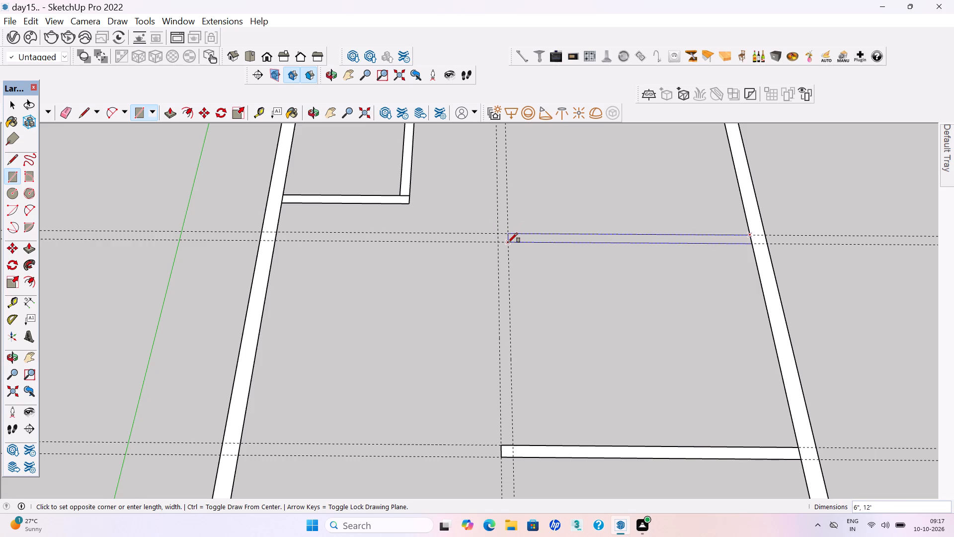
Draw a 6" wide partition between the lengthwise guides, from the far crosswise guide to the 12'6" partition, and group it.
left_click(496, 232)
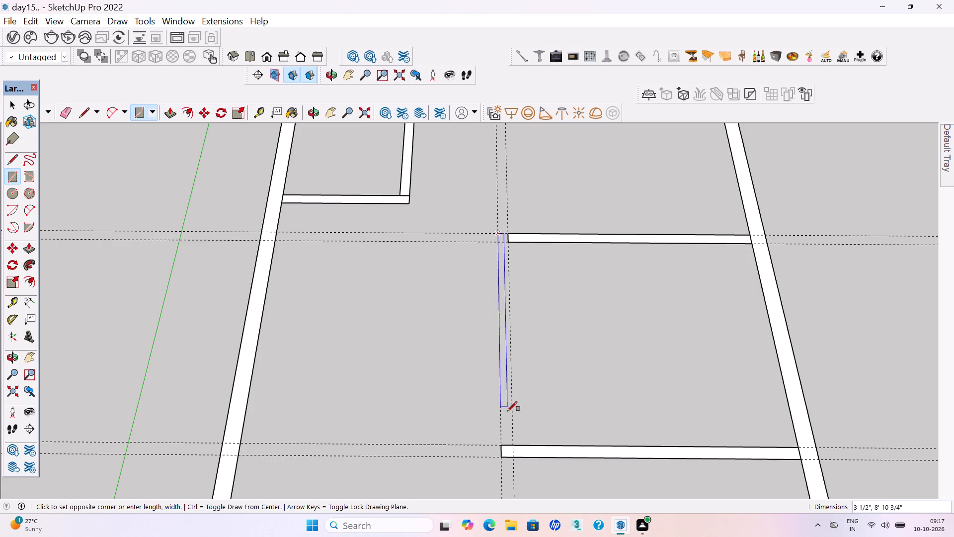
left_click(513, 446)
key("space")
double_click(507, 429)
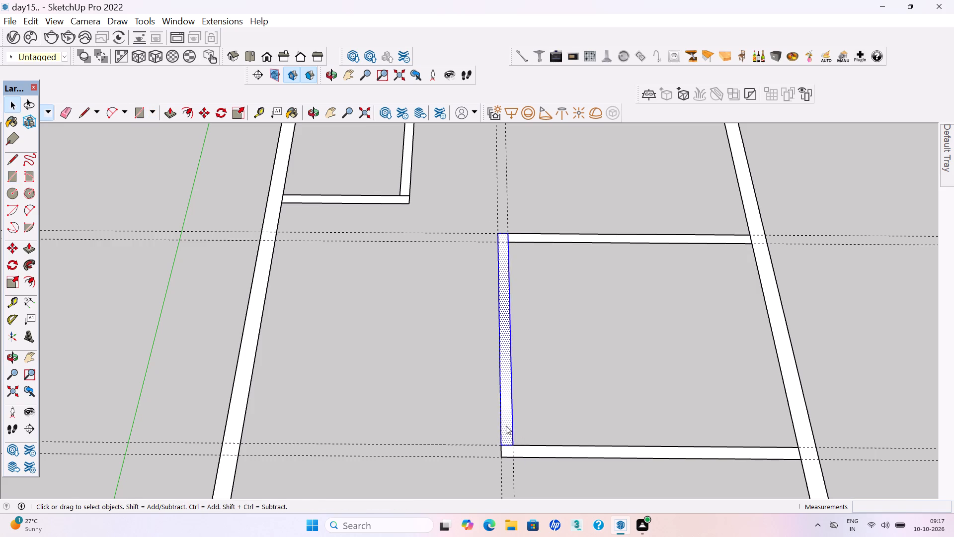
right_click(506, 426)
left_click(535, 271)
Group the 12' crosswise partition.
double_click(549, 238)
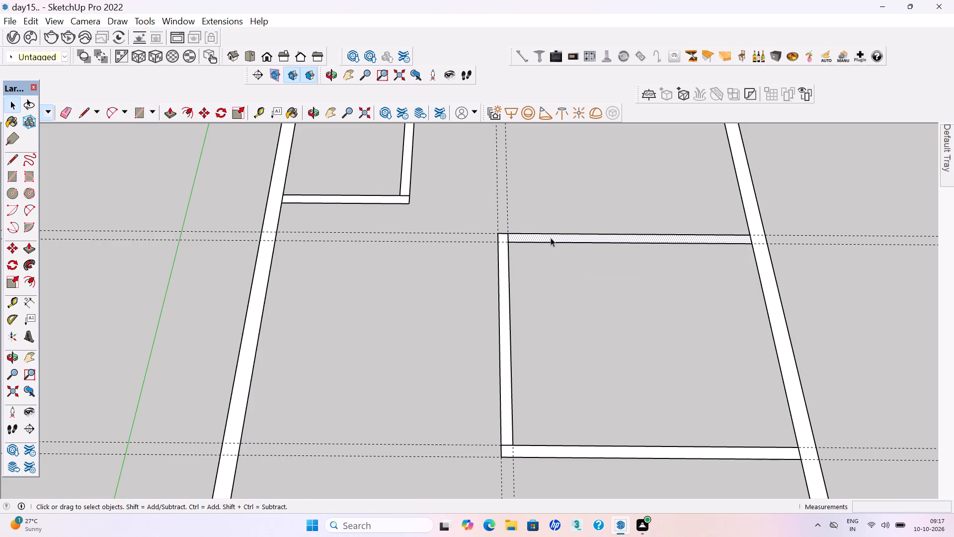
triple_click(551, 238)
right_click(551, 238)
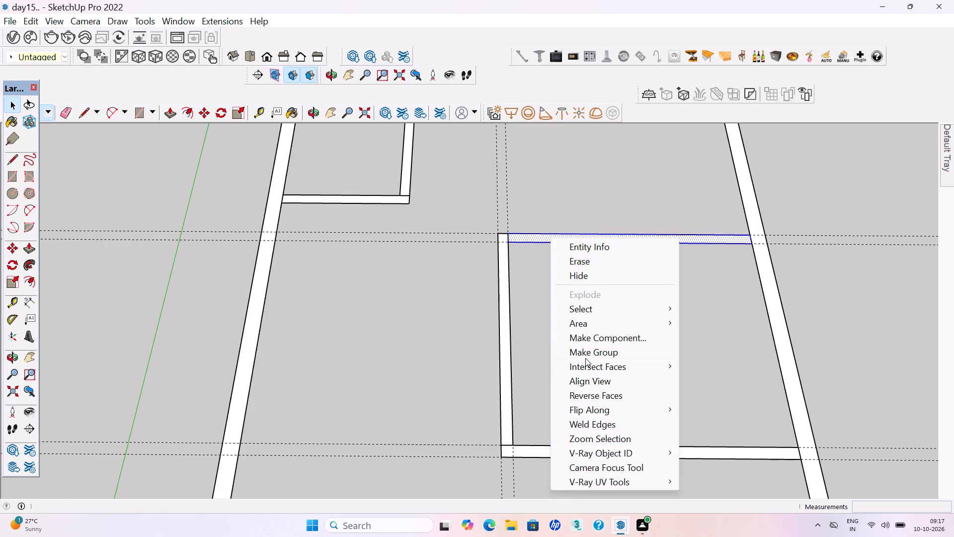
left_click(585, 356)
left_click(567, 336)
Save the model with the newly enclosed room.
scroll(560, 338, "down", 2)
key("ctrl+s")
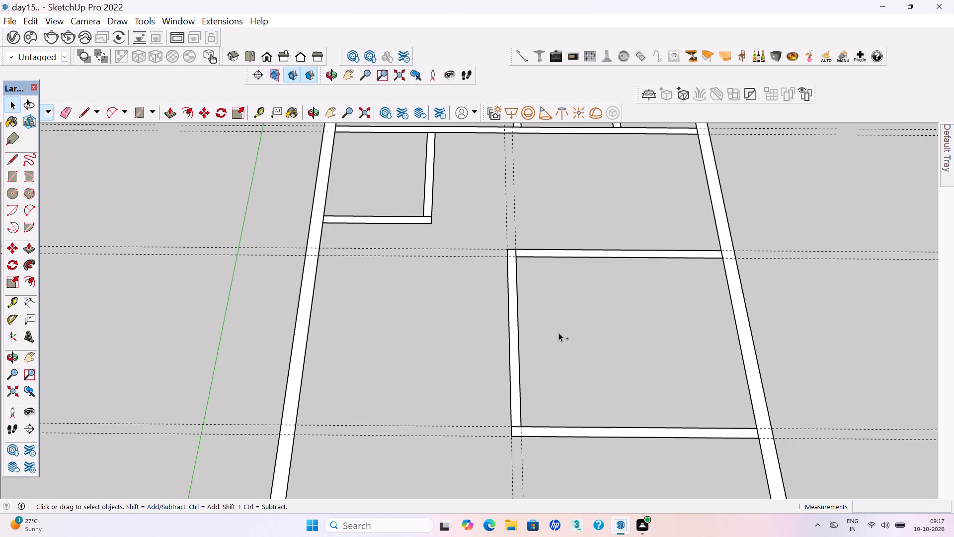
key("ctrl+s")
key("ctrl+s")
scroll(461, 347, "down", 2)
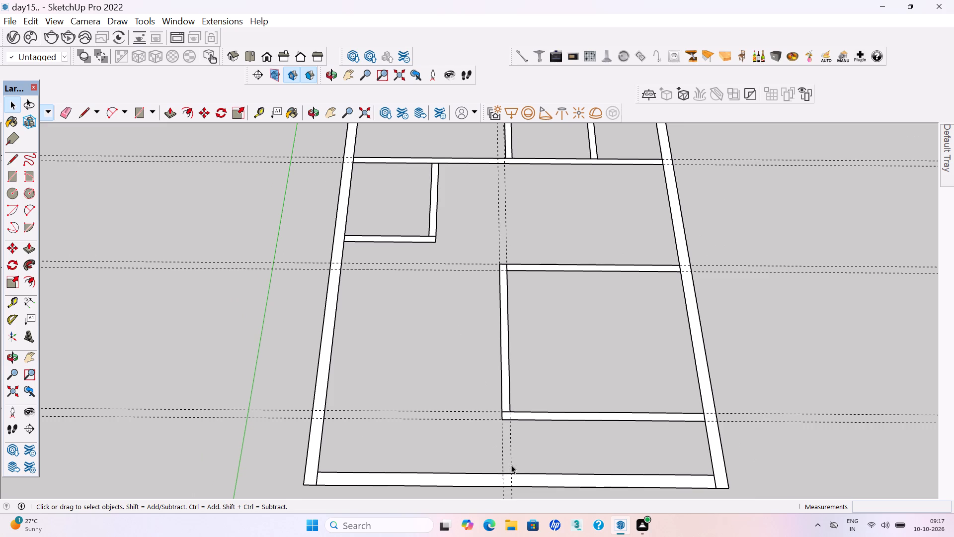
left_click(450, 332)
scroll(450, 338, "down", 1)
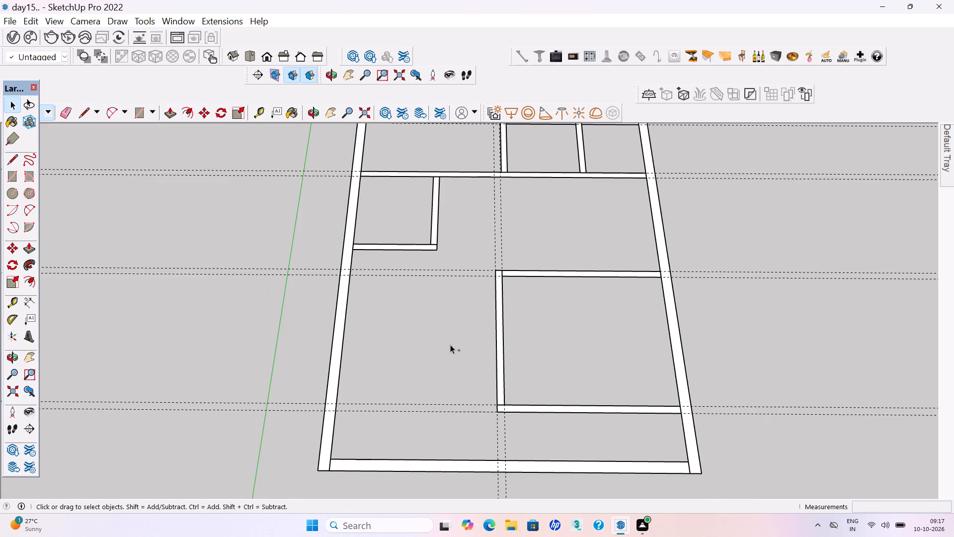
Save the model.
key("ctrl+s")
key("ctrl+s")
key("ctrl+s")
key("ctrl+s")
key("ctrl+s")
key("ctrl+s")
key("ctrl+s")
key("ctrl+s")
key("ctrl+s")
key("ctrl+s")
key("ctrl+s")
key("ctrl+s")
key("ctrl+s")
key("ctrl+s")
key("ctrl+s")
key("ctrl+s")
key("ctrl+s")
key("ctrl+s")
key("ctrl+s")
key("ctrl+s")
key("ctrl+s")
key("ctrl+s")
Push/Pull the left long outer wall's face up 10' inside its group, and save the model.
scroll(458, 363, "down", 1)
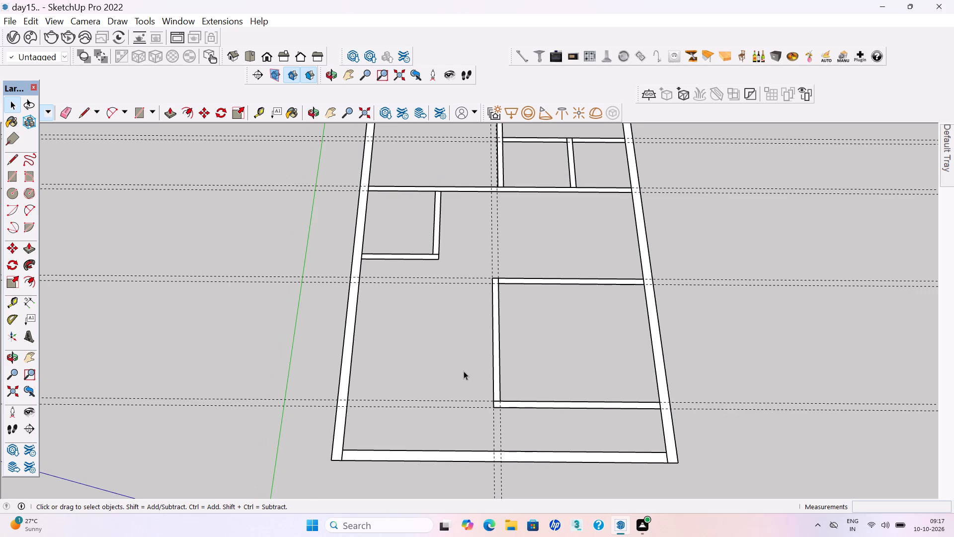
middle_click_drag(463, 360, 463, 344)
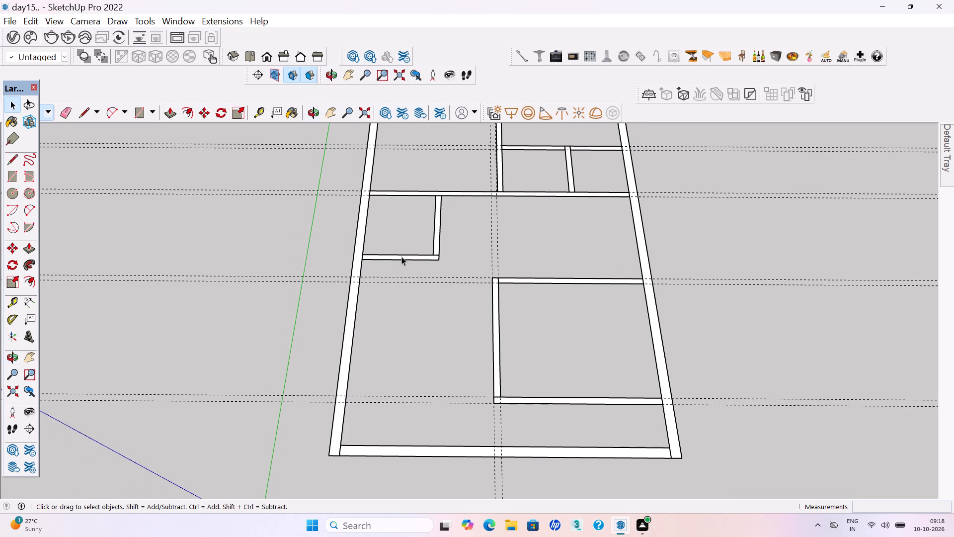
scroll(420, 285, "down", 3)
middle_click_drag(505, 303, 512, 282)
scroll(493, 358, "up", 3)
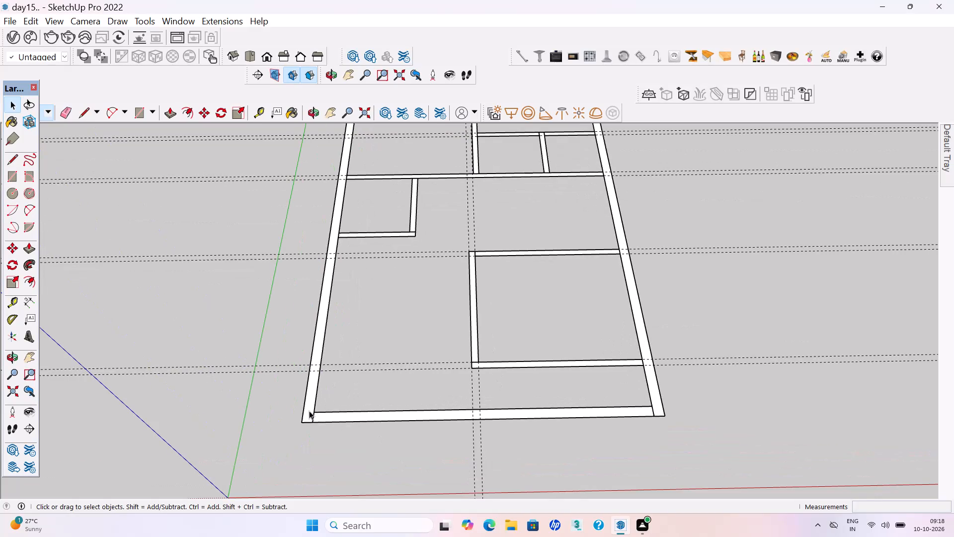
triple_click(309, 411)
left_click(309, 411)
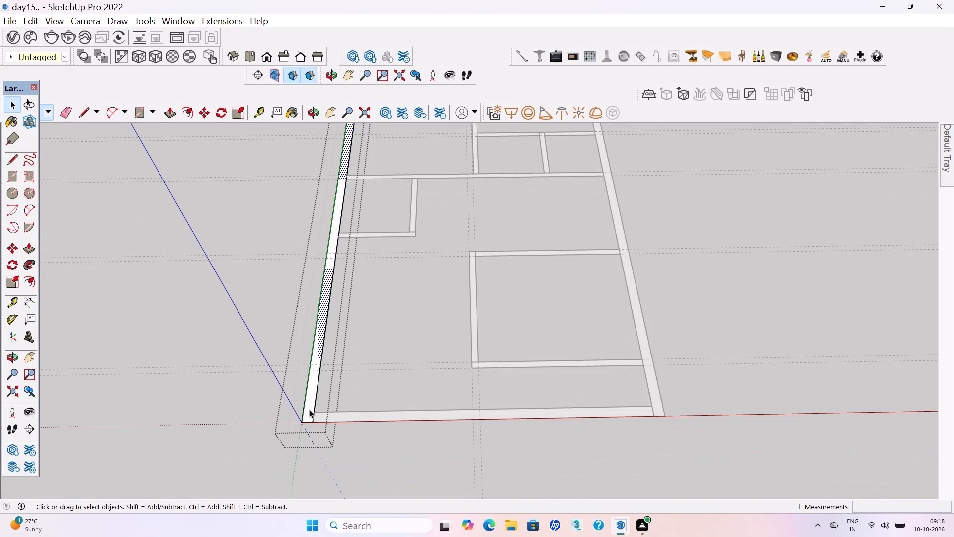
key("p")
left_click(309, 409)
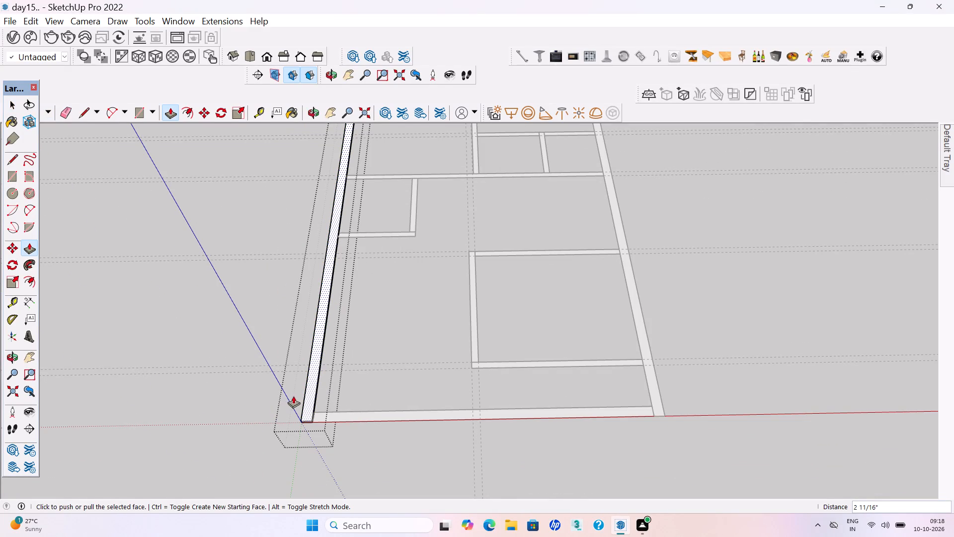
key("ctrl+z")
left_click(311, 412)
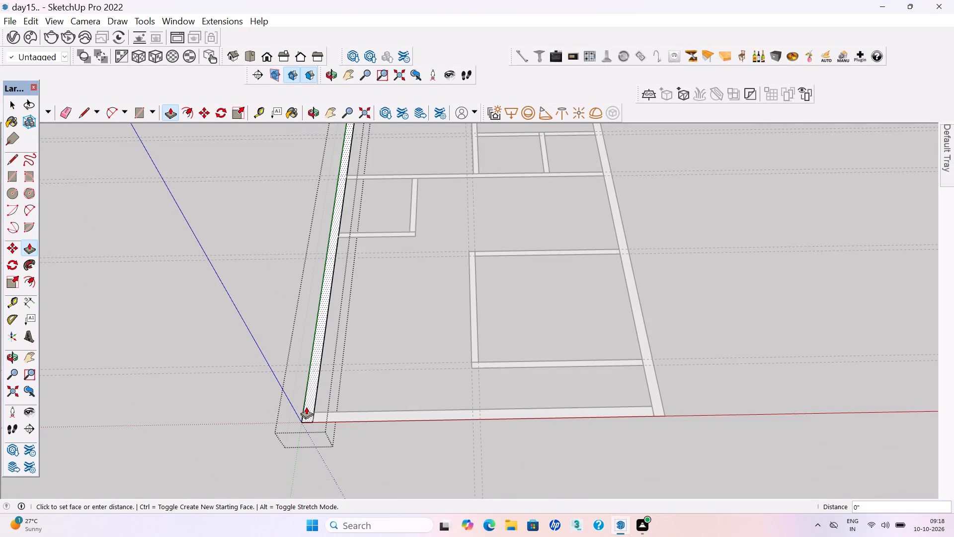
type("10'")
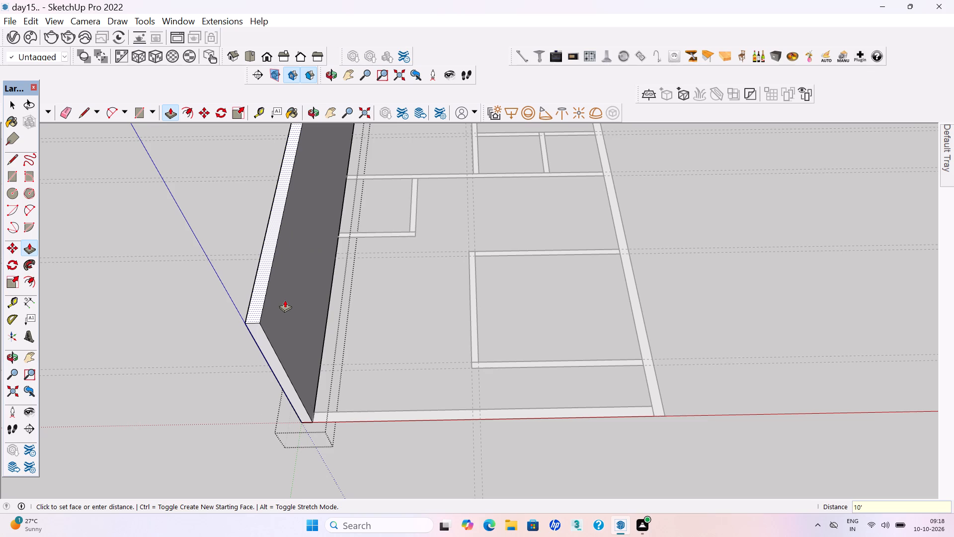
key("Return")
key("space")
left_click(375, 390)
key("ctrl+s")
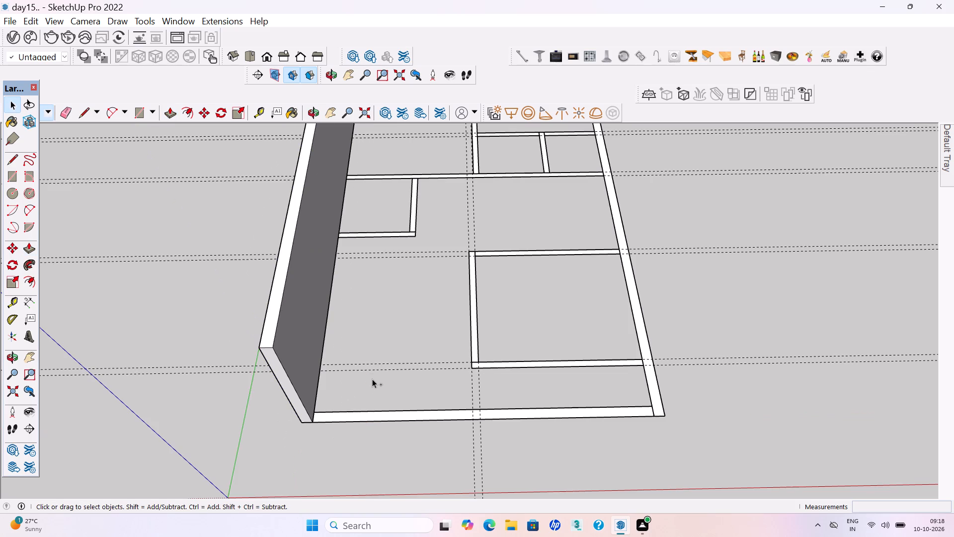
key("ctrl+s")
Raise the near short outer wall 10' to match the top of the left long wall, and save the model.
scroll(381, 377, "down", 5)
middle_click_drag(371, 458, 371, 384)
scroll(355, 380, "up", 10)
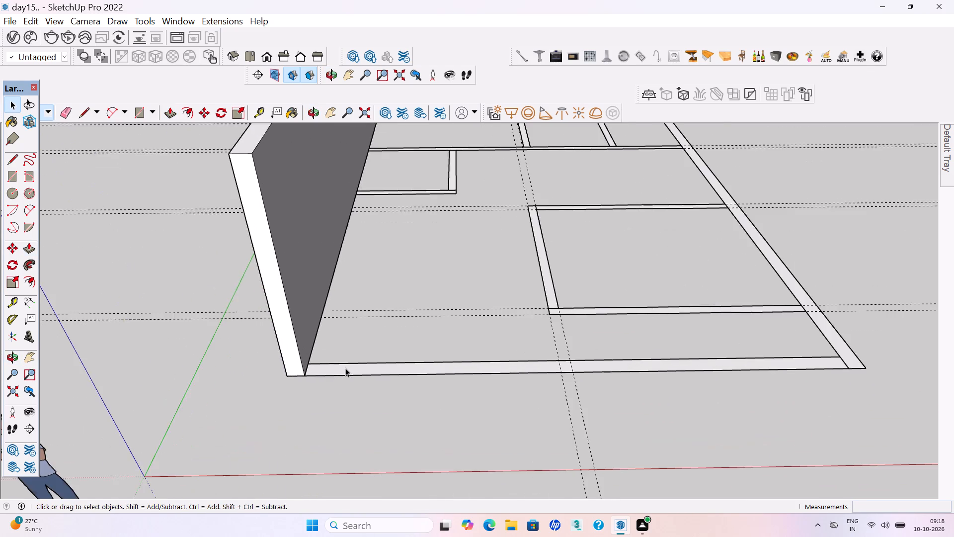
double_click(345, 368)
left_click(345, 370)
key("p")
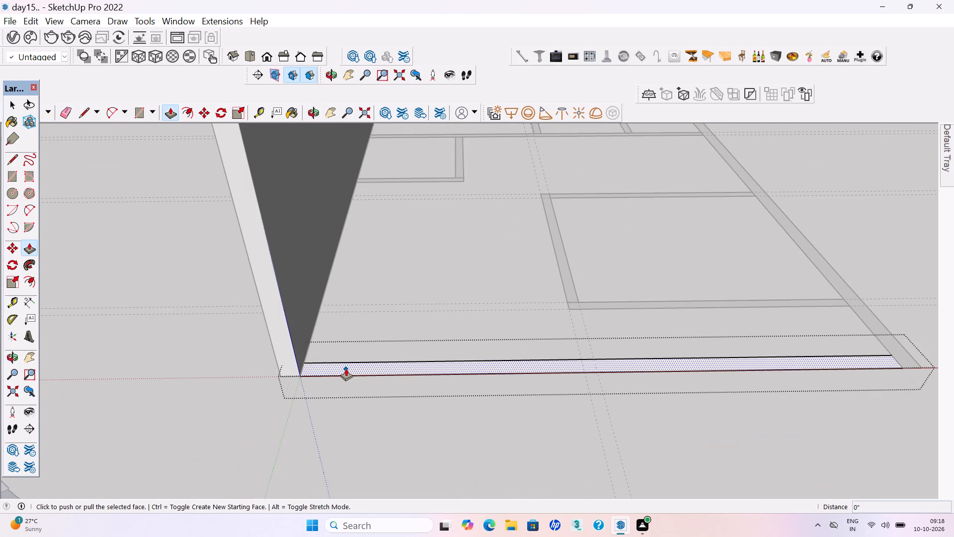
left_click(346, 368)
scroll(411, 362, "down", 7)
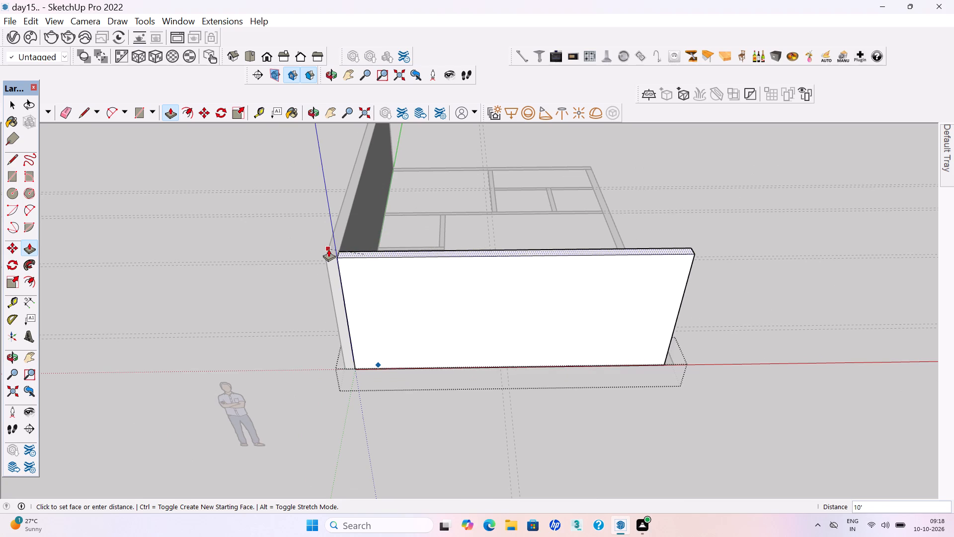
left_click(328, 249)
key("space")
left_click(289, 356)
scroll(319, 379, "down", 5)
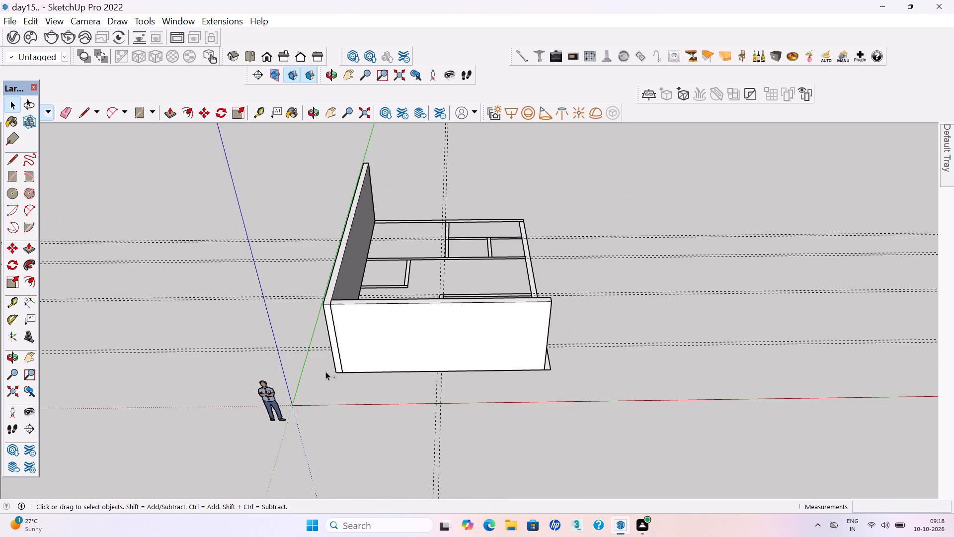
key("ctrl+s")
key("ctrl+s")
Raise the right long outer wall 10' to match the near short wall's top, and save the model.
scroll(457, 394, "down", 4)
middle_click_drag(473, 308, 470, 327)
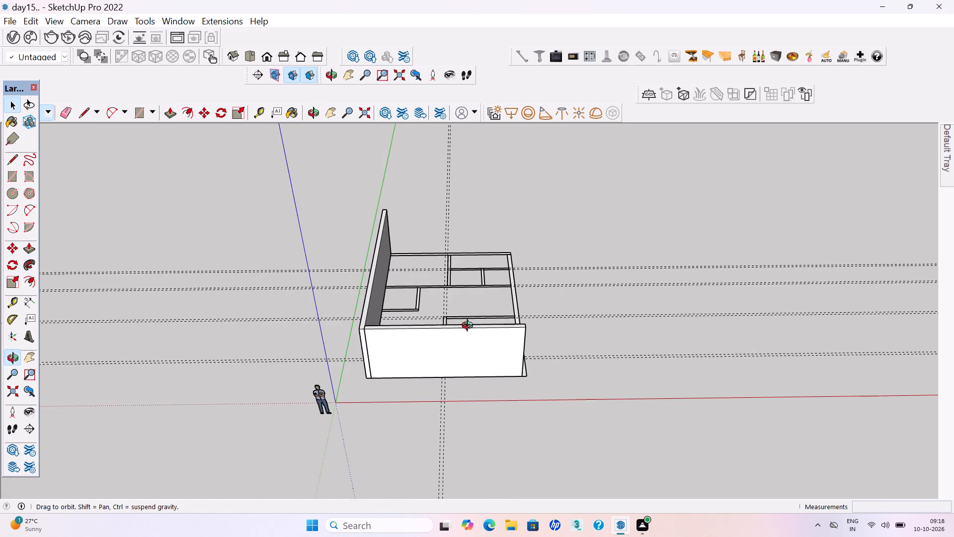
middle_click_drag(470, 327, 454, 481)
scroll(520, 364, "up", 8)
double_click(510, 370)
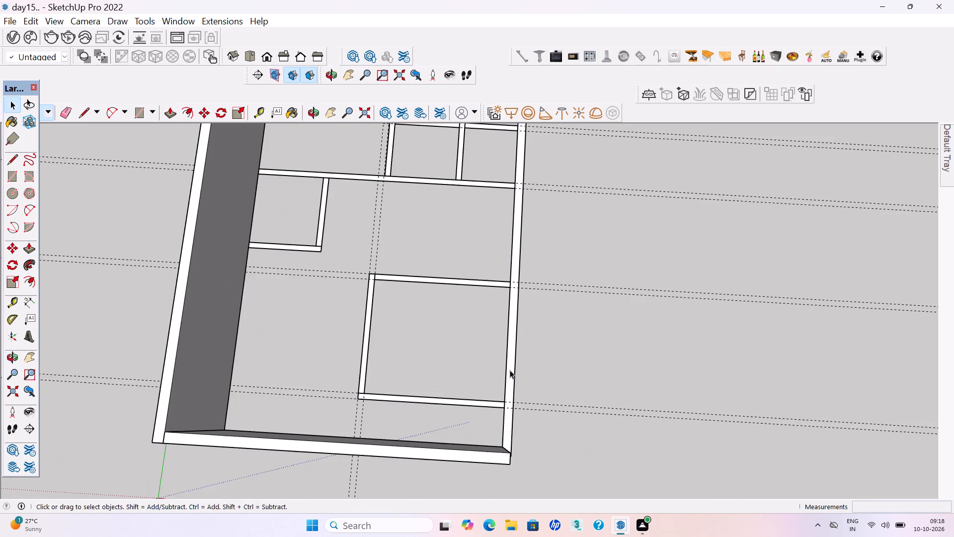
left_click(510, 370)
key("p")
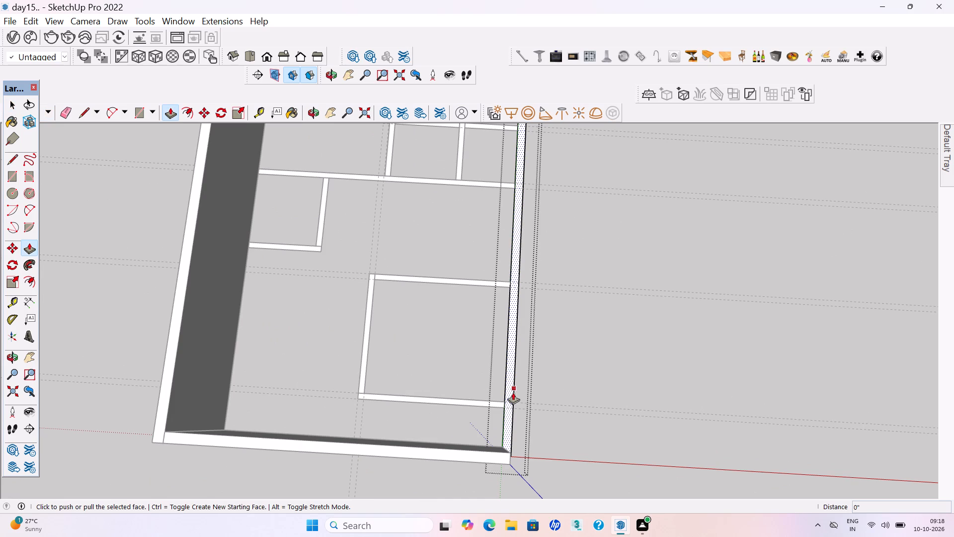
left_click(504, 427)
left_click(506, 459)
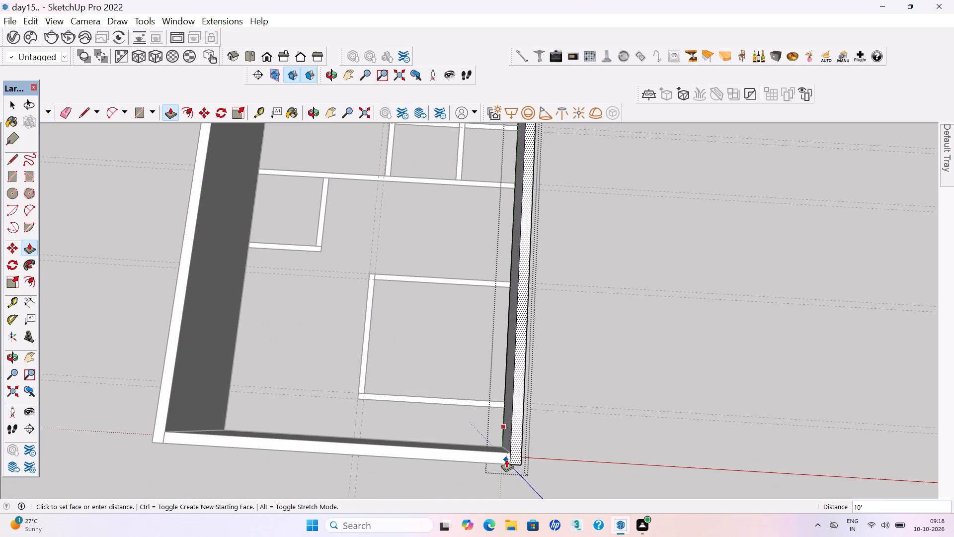
key("space")
left_click(566, 446)
scroll(567, 444, "down", 3)
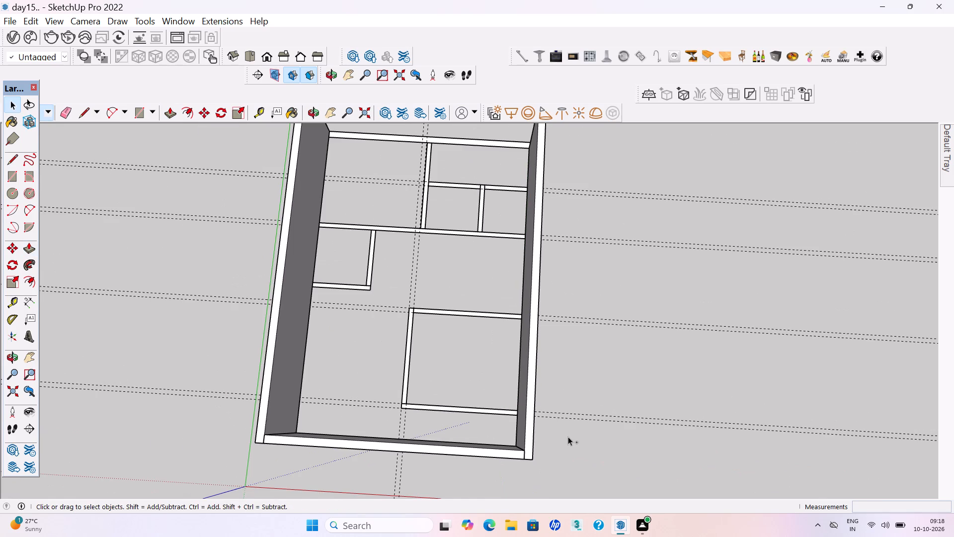
key("ctrl+s")
key("ctrl+s")
key("ctrl+s")
Raise the far short outer wall 10' to match the right long wall's top, and save the model.
scroll(567, 444, "down", 8)
middle_click_drag(545, 349, 535, 288)
scroll(520, 245, "up", 15)
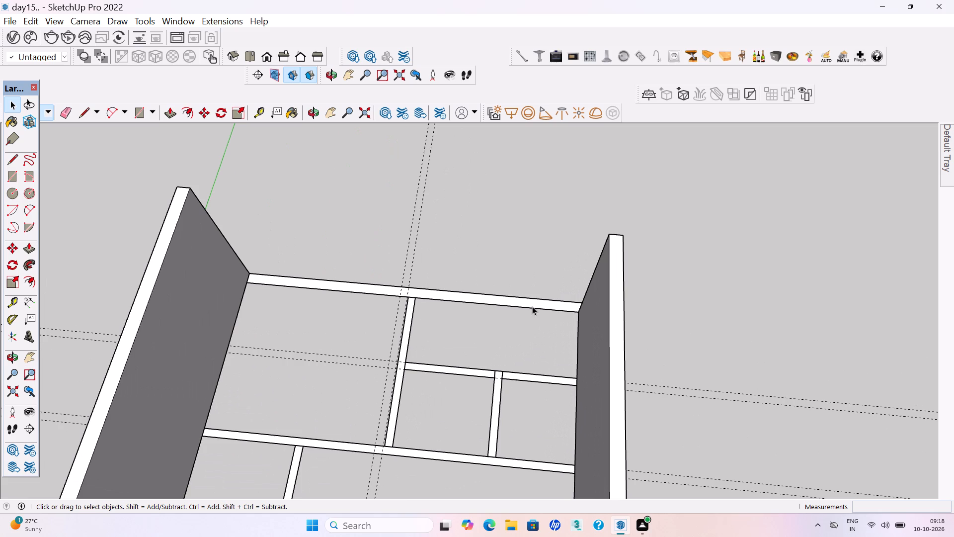
double_click(532, 305)
left_click(530, 304)
key("p")
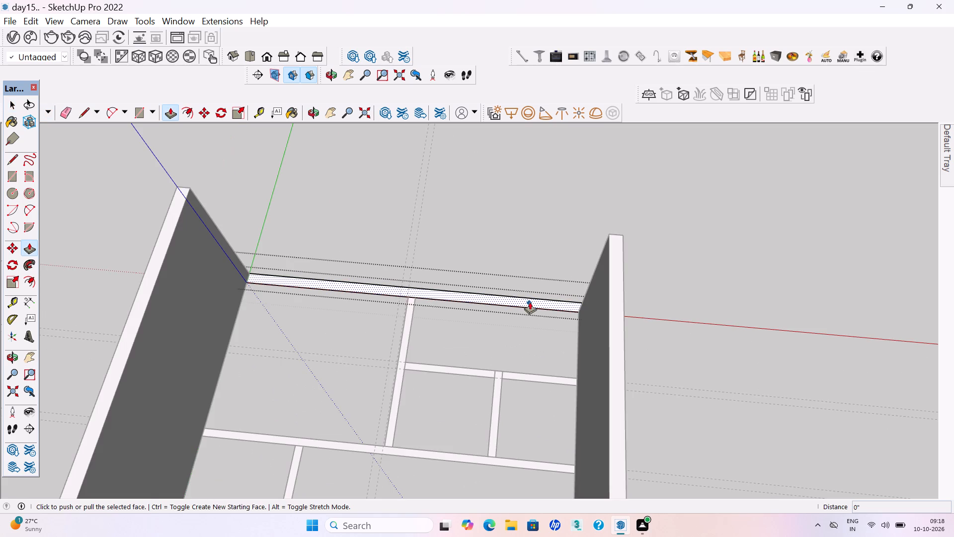
left_click(532, 298)
left_click(615, 256)
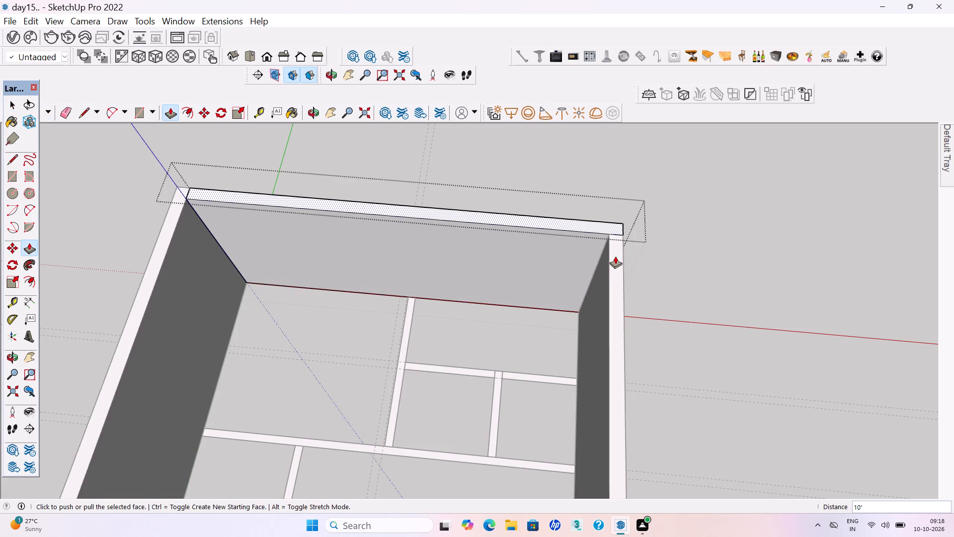
key("space")
left_click(655, 275)
scroll(567, 240, "down", 12)
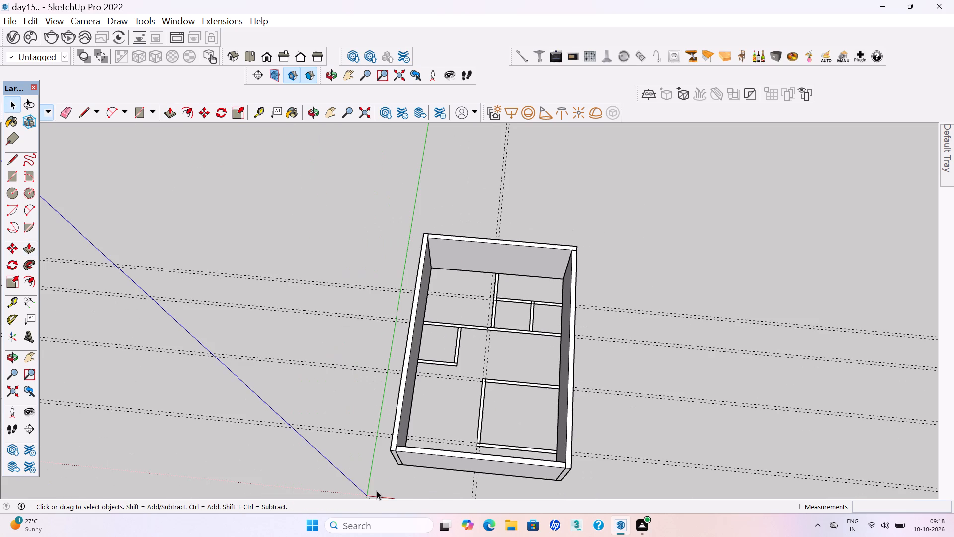
key("ctrl+s")
key("ctrl+s")
key("ctrl+s")
Raise the 12'6" crosswise partition nearest the front wall 10' to match the outer walls, and save the model.
scroll(411, 373, "down", 4)
middle_click_drag(424, 358, 442, 433)
scroll(476, 417, "up", 16)
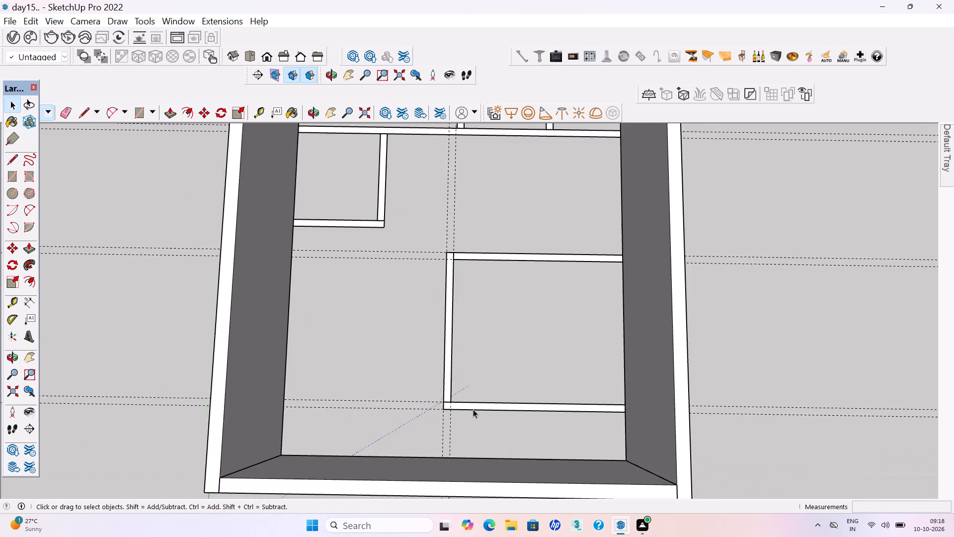
scroll(473, 409, "up", 2)
double_click(472, 406)
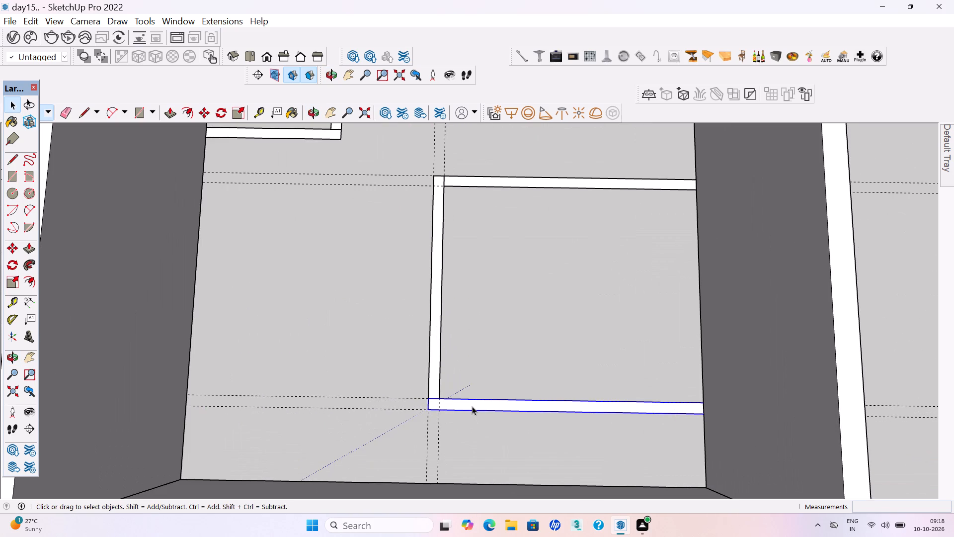
left_click(472, 406)
key("p")
left_click(472, 404)
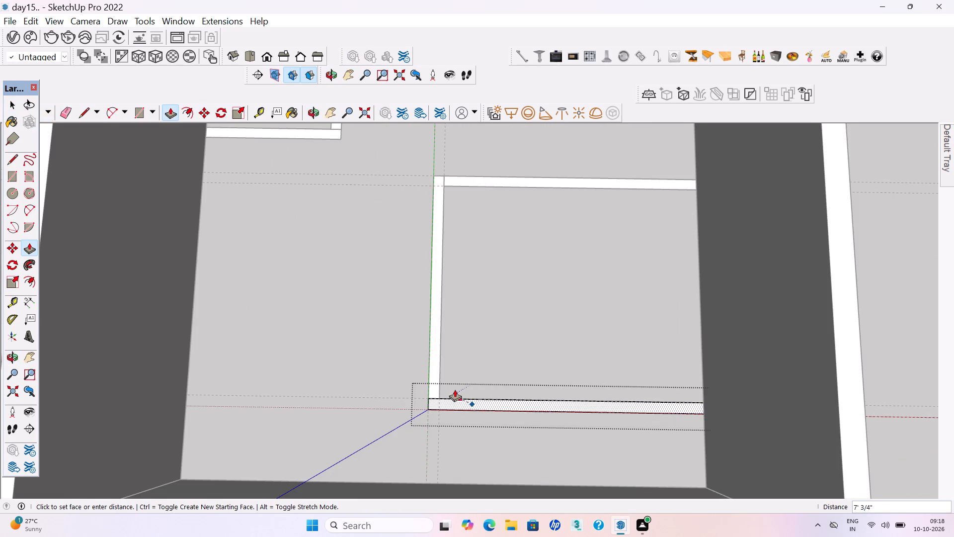
scroll(454, 388, "down", 5)
left_click(743, 385)
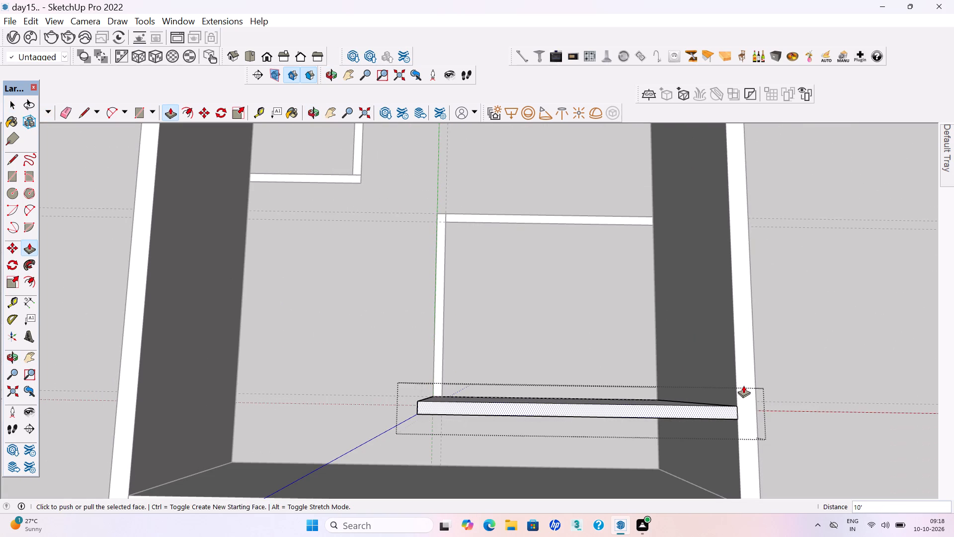
key("space")
left_click(781, 376)
scroll(390, 536, "down", 2)
key("ctrl+s")
key("ctrl+s")
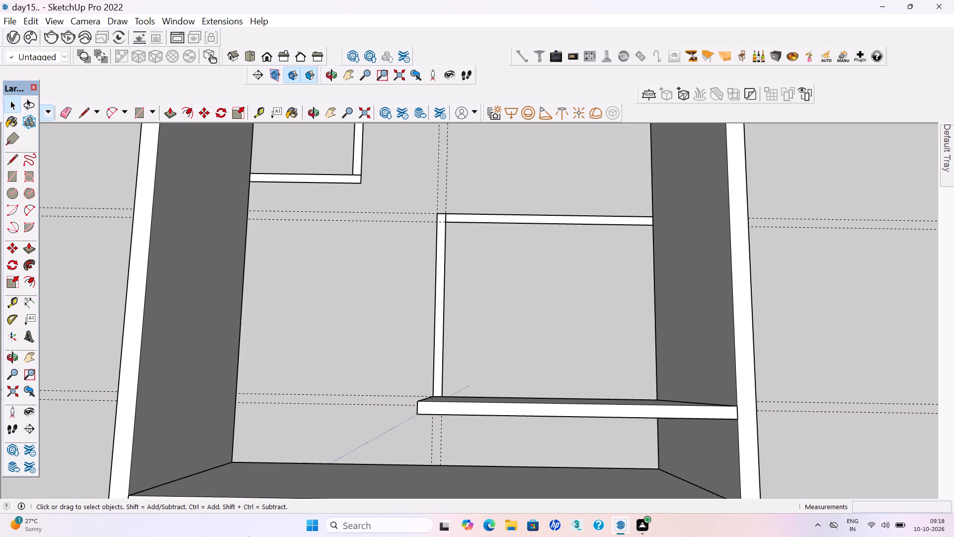
Raise the lengthwise partition of the front room to the top of the 12'6" partition, and save the model.
scroll(511, 312, "down", 3)
middle_click_drag(459, 330, 449, 256)
scroll(455, 256, "up", 4)
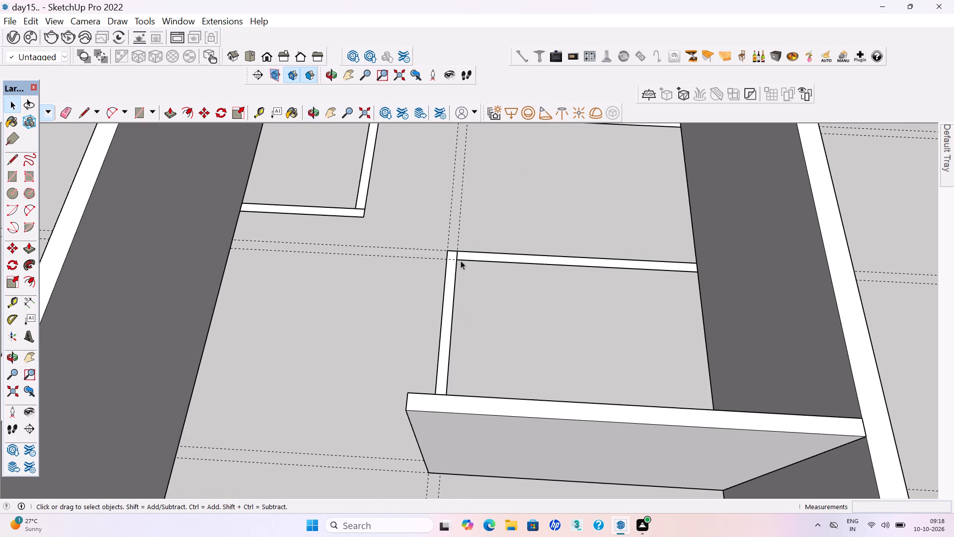
double_click(449, 290)
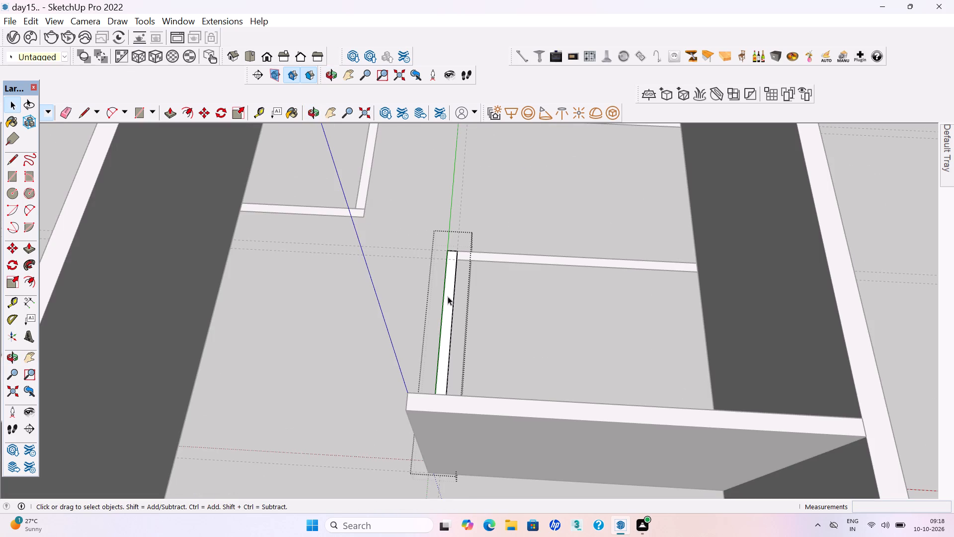
left_click(448, 296)
key("p")
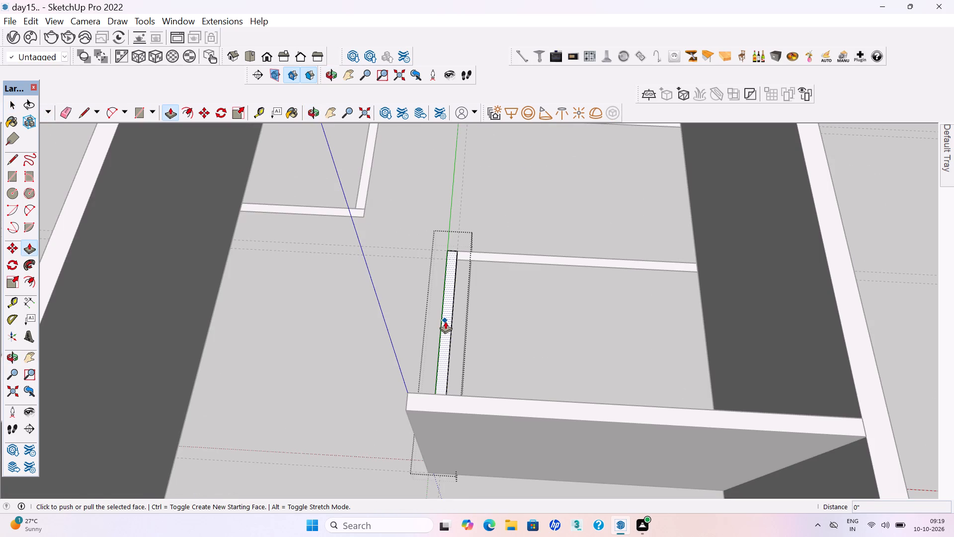
left_click(445, 321)
left_click(416, 405)
key("space")
left_click(529, 362)
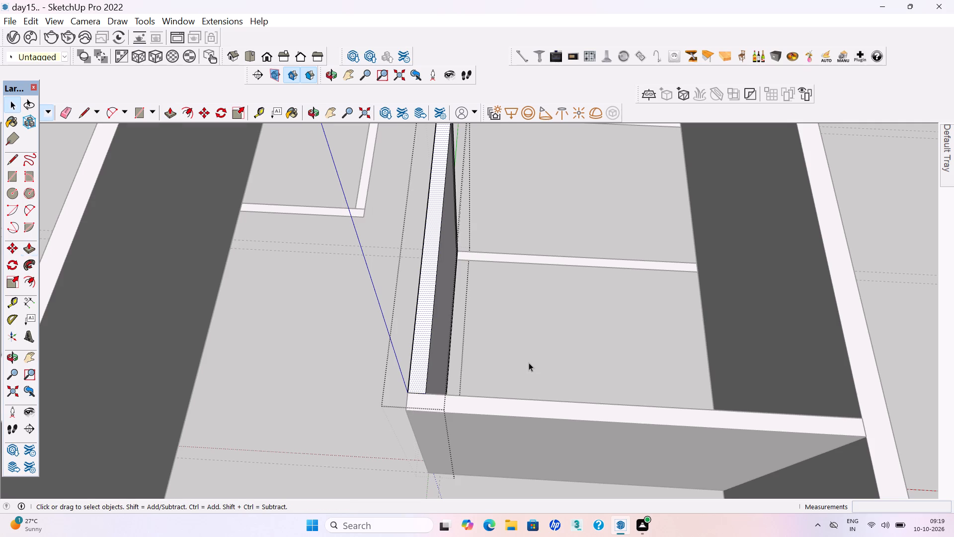
scroll(430, 364, "down", 4)
key("ctrl+s")
key("ctrl+s")
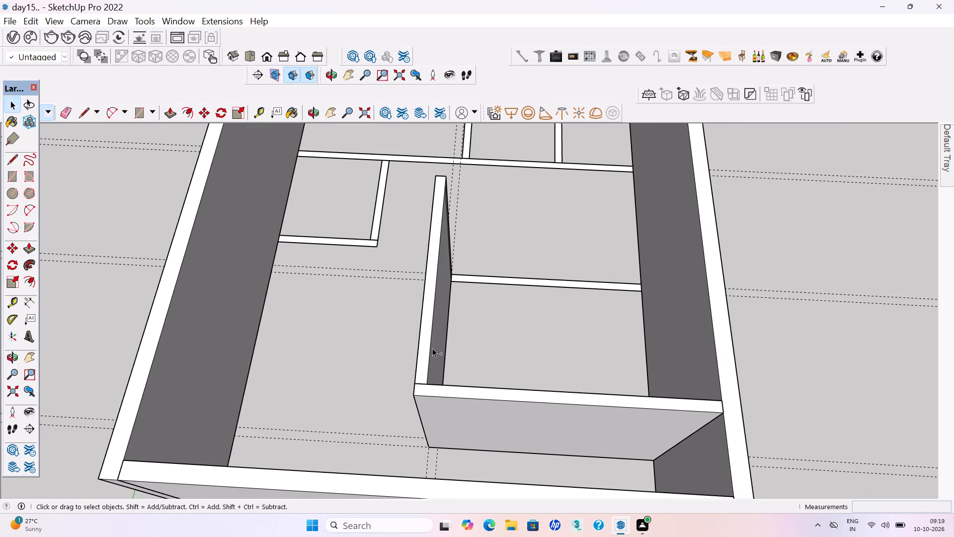
Raise the second crosswise partition, enclosing the front-right room, 10' to match the adjoining lengthwise partition, and save the model.
left_click(538, 281)
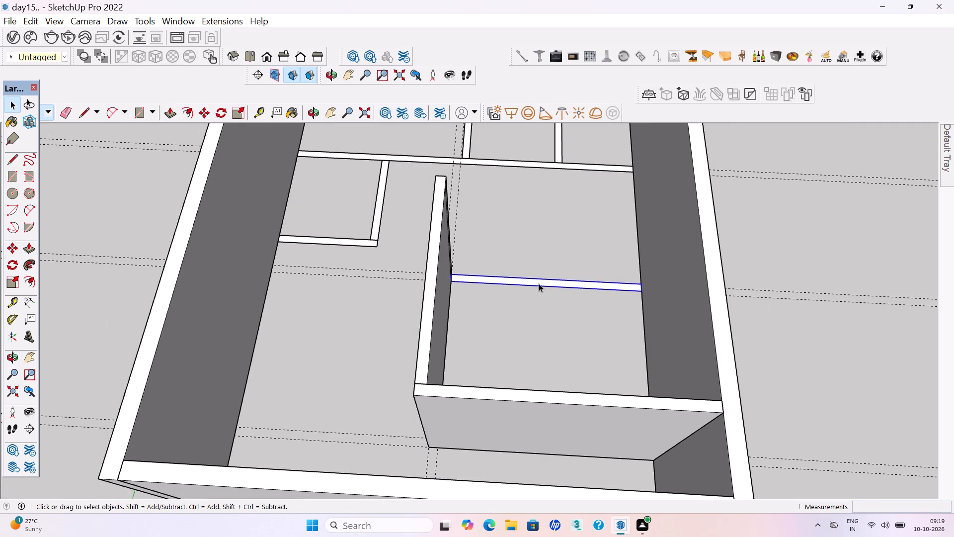
double_click(539, 283)
left_click(539, 280)
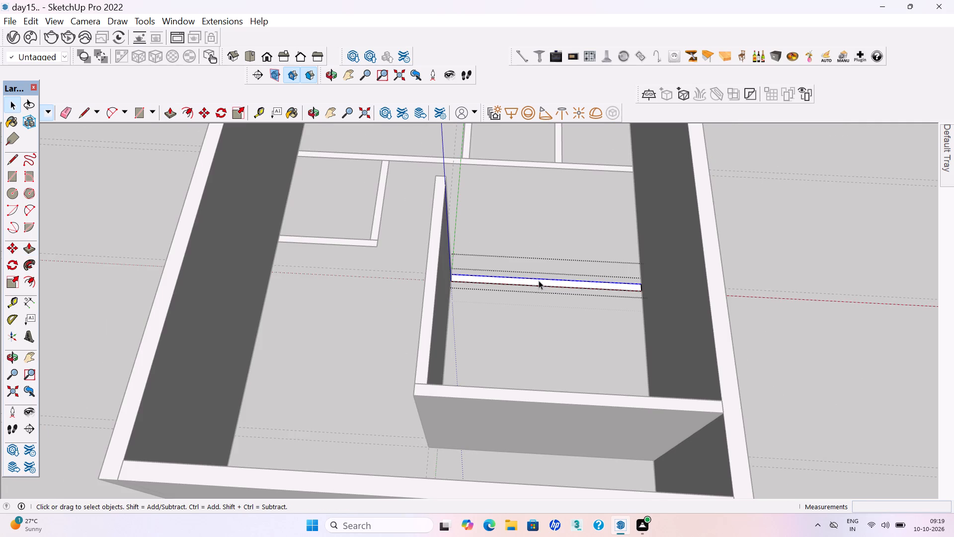
left_click(540, 283)
scroll(538, 278, "up", 8)
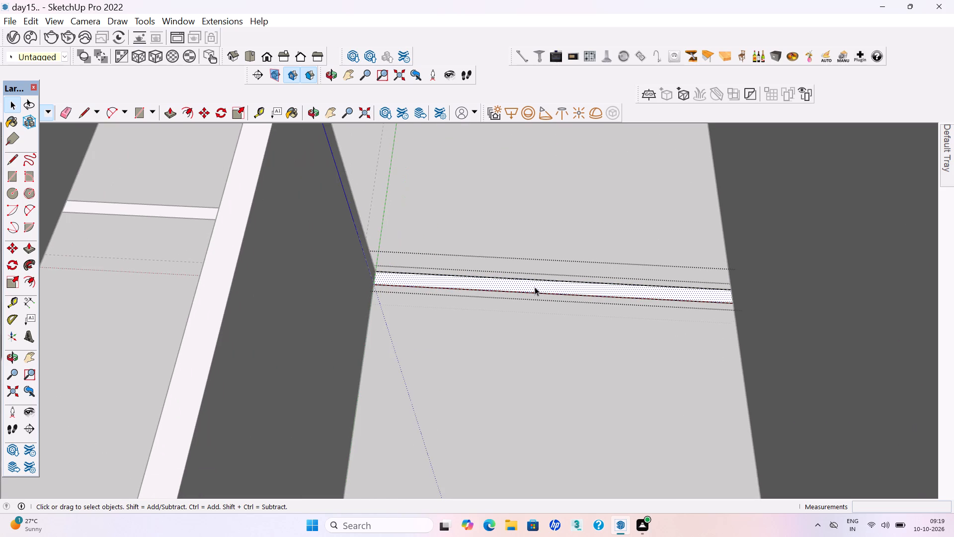
key("p")
left_click(539, 282)
scroll(533, 245, "down", 2)
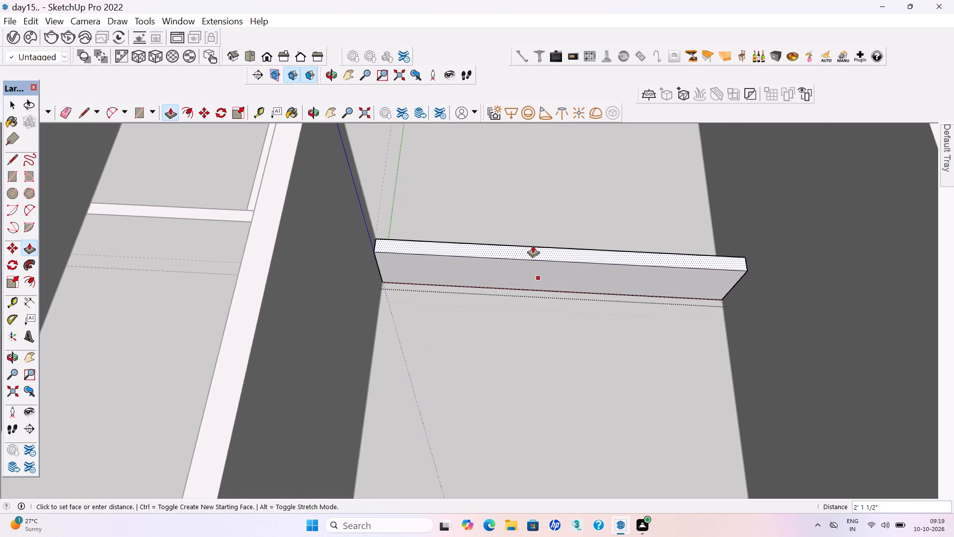
scroll(533, 245, "down", 7)
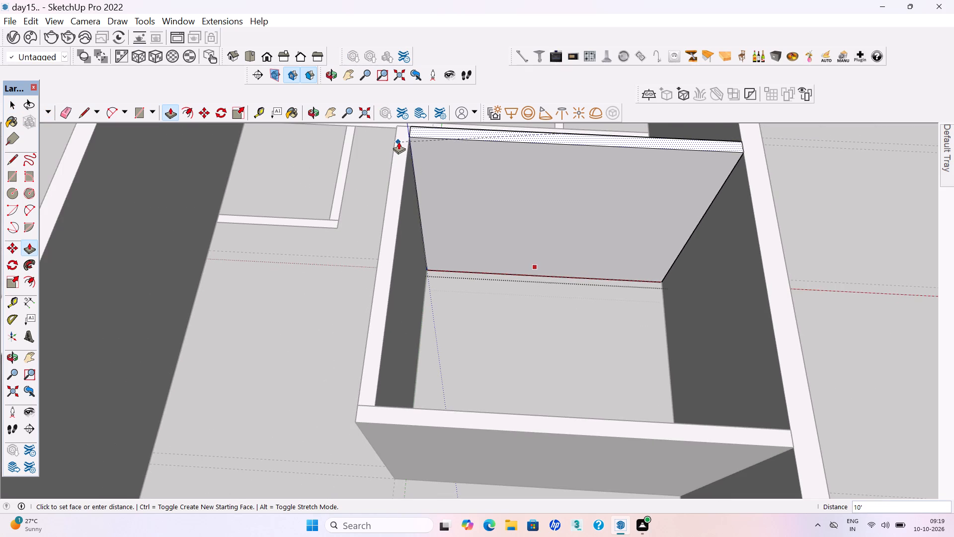
left_click(398, 142)
key("space")
left_click(499, 332)
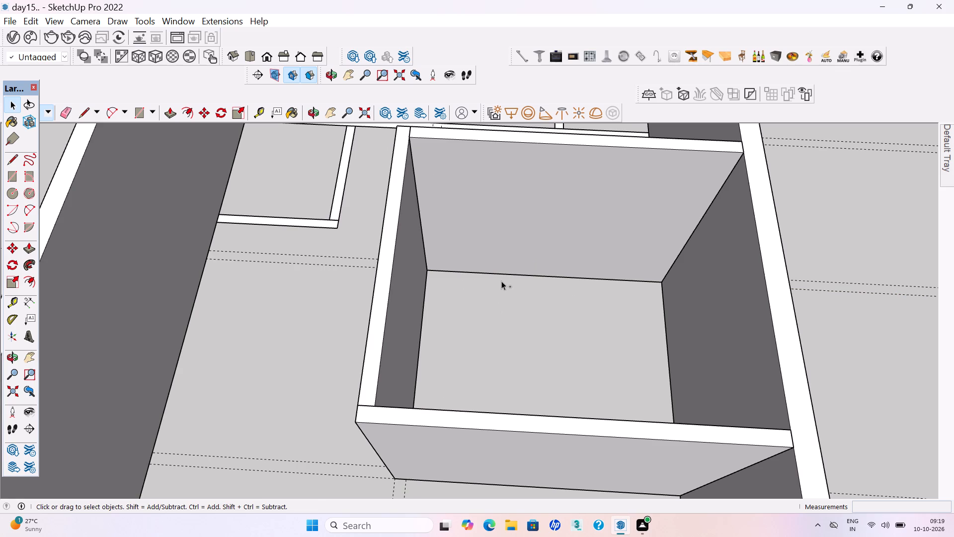
key("ctrl+s")
key("ctrl+s")
Raise the short crosswise partition of the small room by the left outer wall to that wall's top, and save the model.
scroll(538, 362, "down", 15)
middle_click_drag(534, 287, 534, 260)
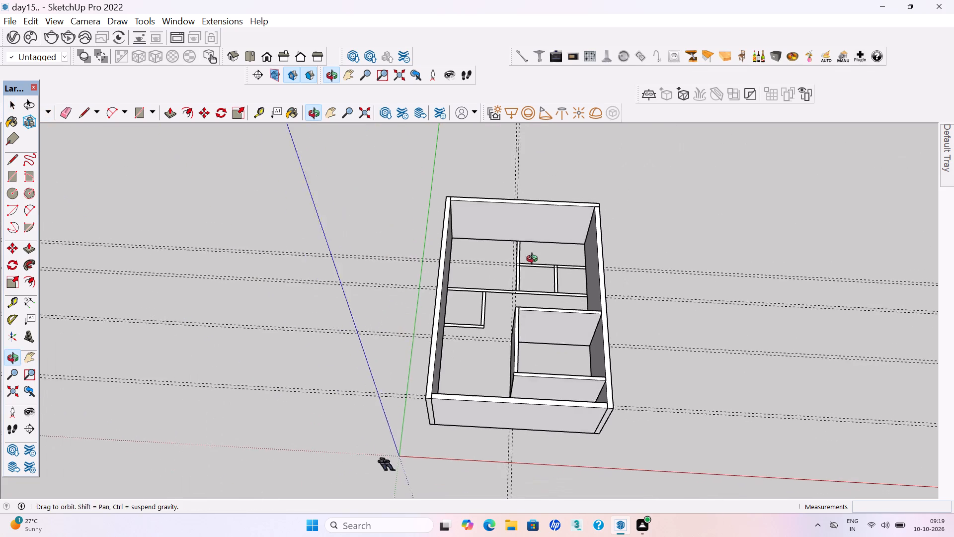
middle_click_drag(534, 260, 534, 244)
scroll(481, 235, "up", 14)
scroll(458, 363, "down", 4)
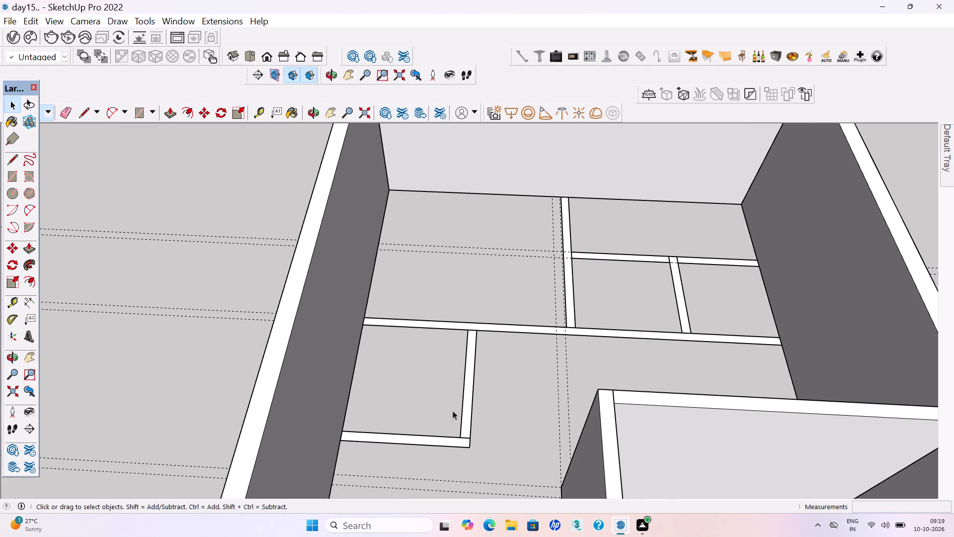
double_click(448, 436)
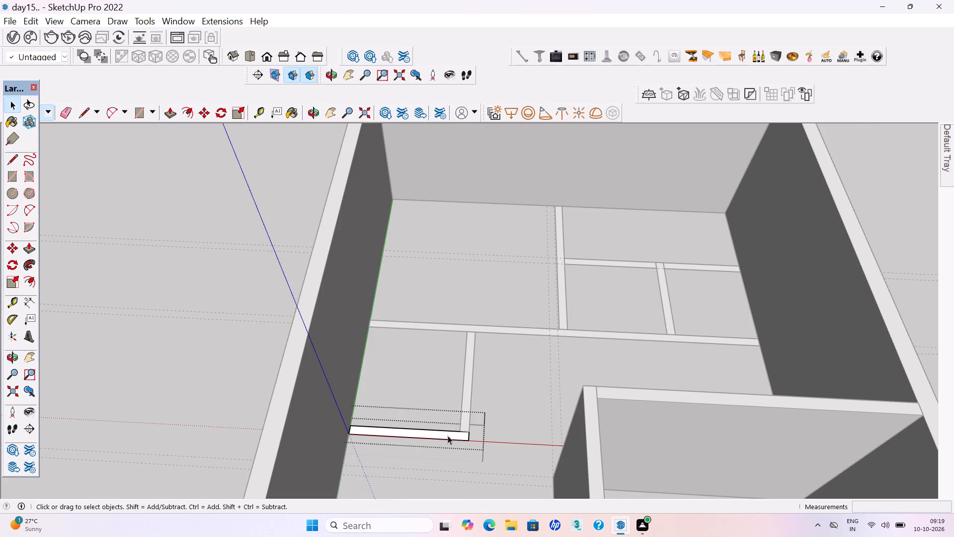
left_click(448, 436)
key("p")
left_click(446, 430)
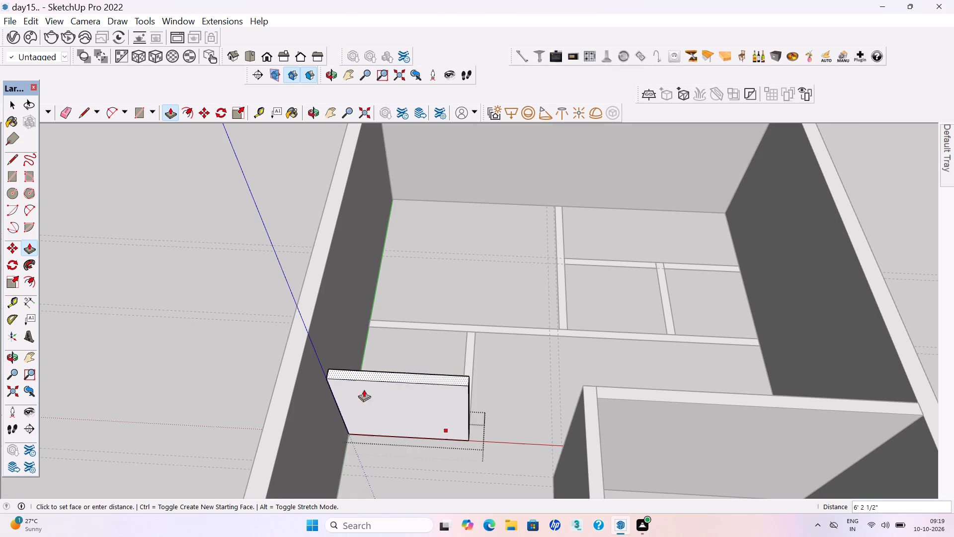
left_click_drag(334, 374, 331, 364)
left_click(275, 424)
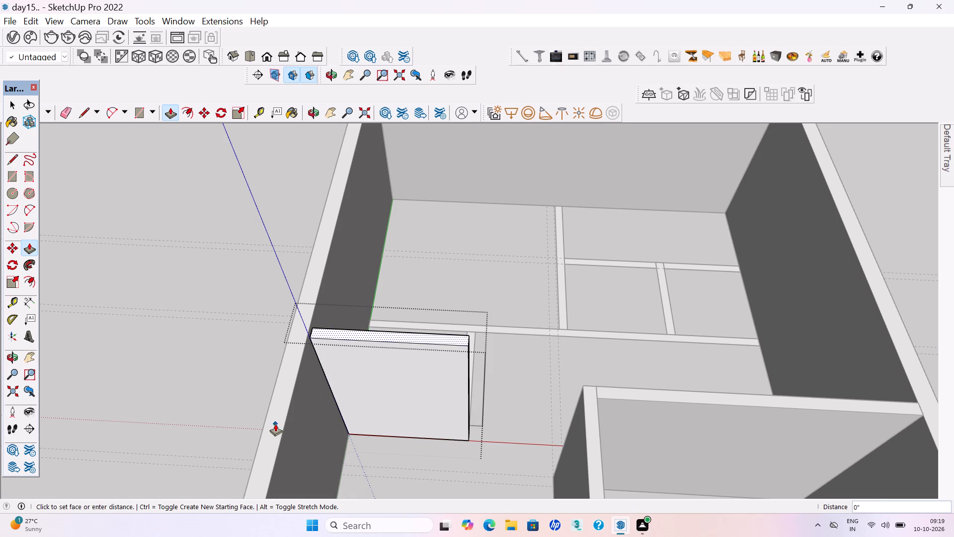
key("space")
left_click(372, 466)
key("ctrl+s")
key("ctrl+s")
key("ctrl+s")
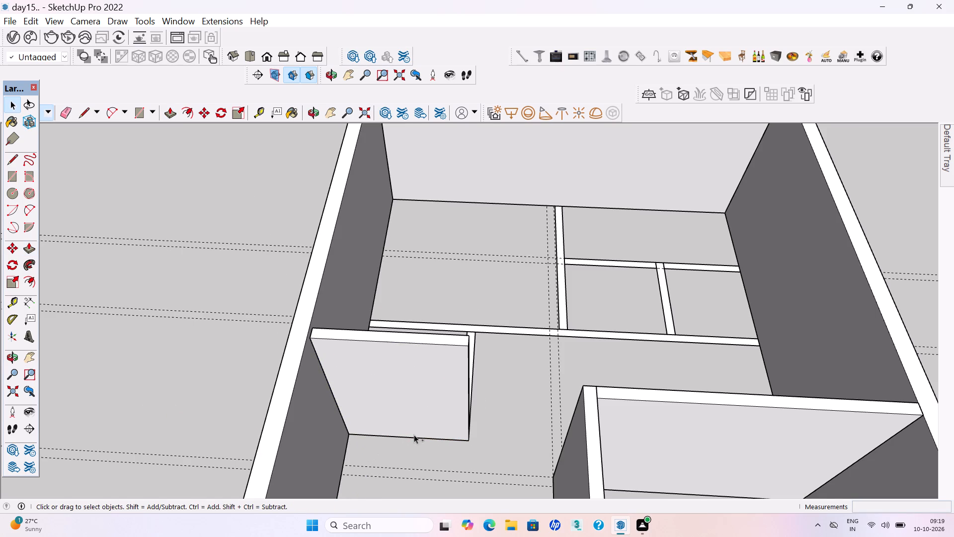
Raise the small left room's short lengthwise partition to the top of its adjoining crosswise partition, and save the model.
scroll(429, 411, "down", 5)
middle_click_drag(442, 320, 436, 389)
scroll(446, 383, "up", 9)
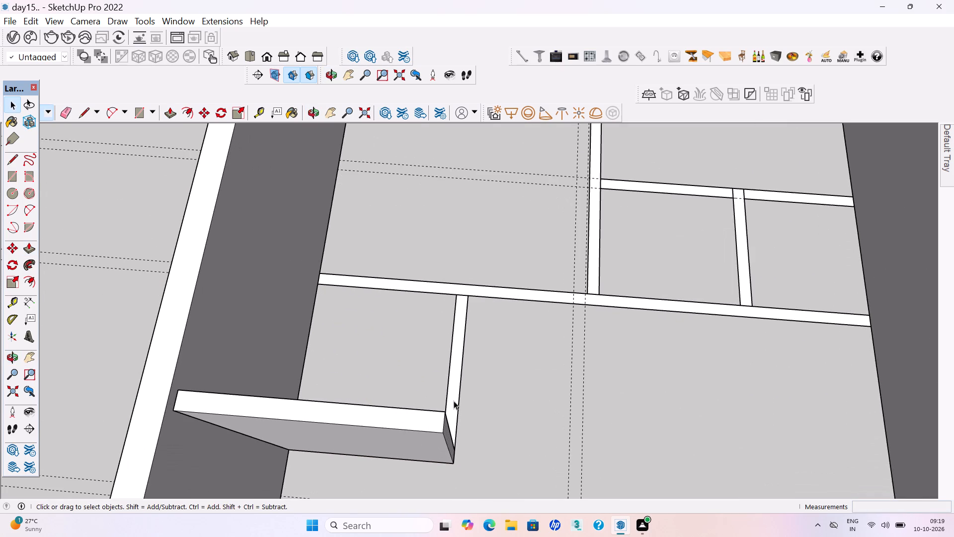
left_click(454, 401)
left_click(453, 400)
left_click(450, 408)
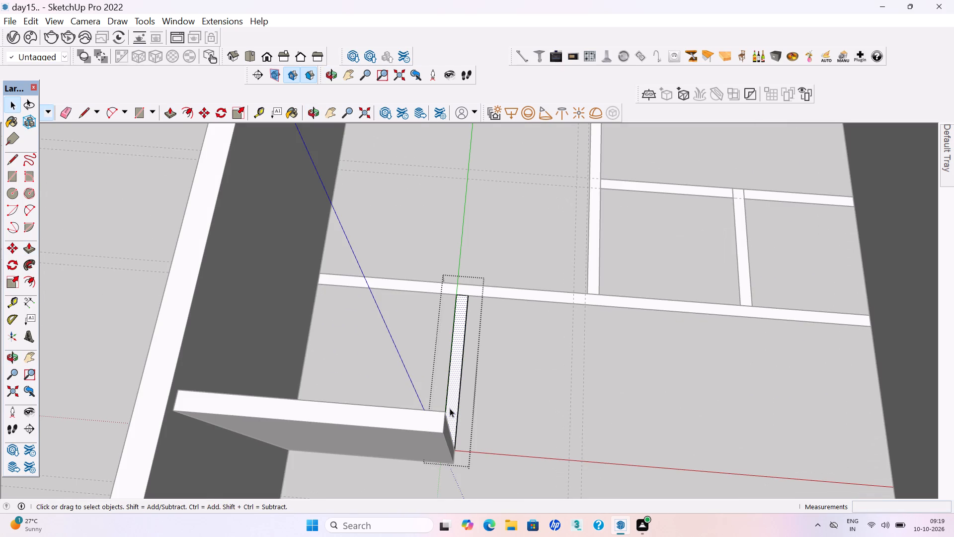
key("p")
left_click(450, 408)
left_click(420, 415)
key("space")
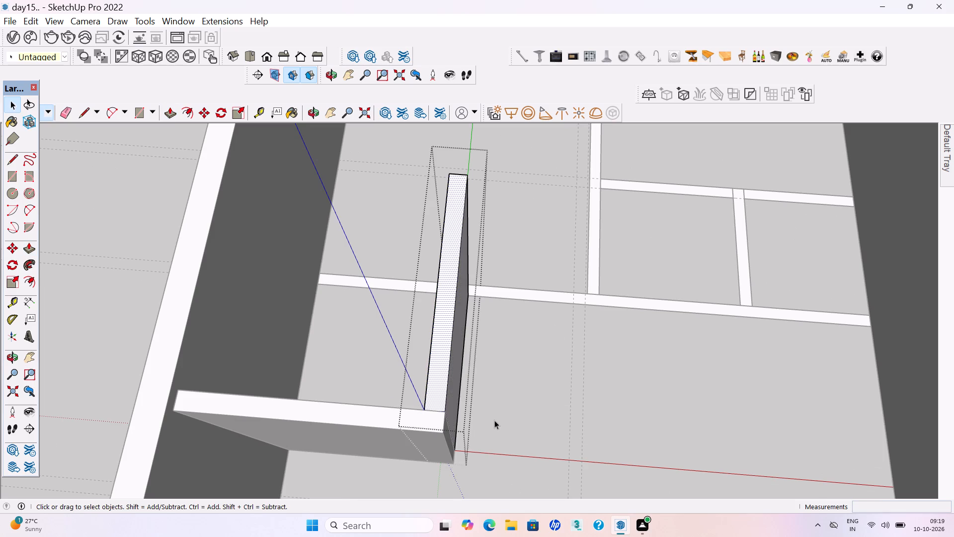
left_click(495, 420)
scroll(489, 418, "down", 5)
key("ctrl+s")
key("ctrl+s")
key("ctrl+s")
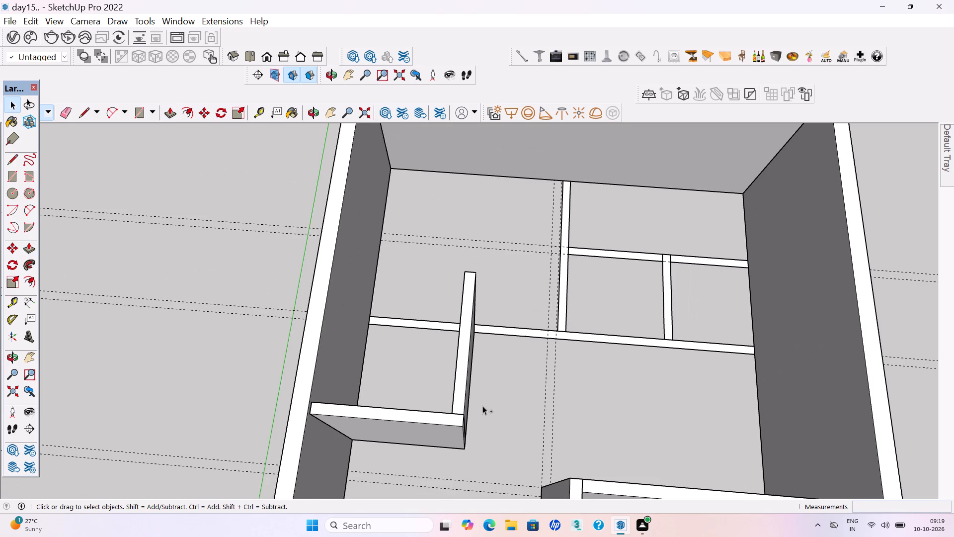
Group the face and edges of the long crosswise partition that spans between the two long outer walls.
scroll(377, 356, "down", 3)
middle_click_drag(384, 345, 390, 315)
scroll(393, 309, "up", 4)
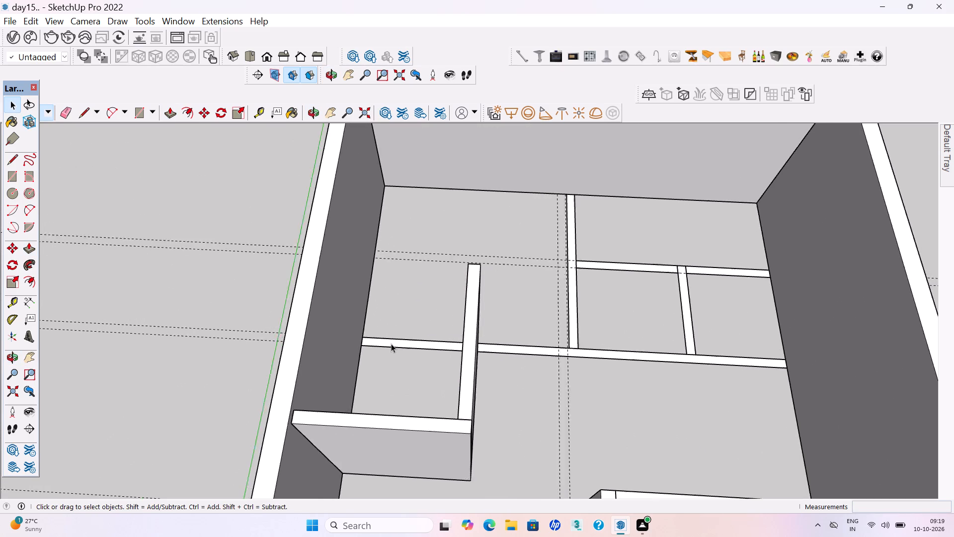
triple_click(391, 344)
right_click(388, 342)
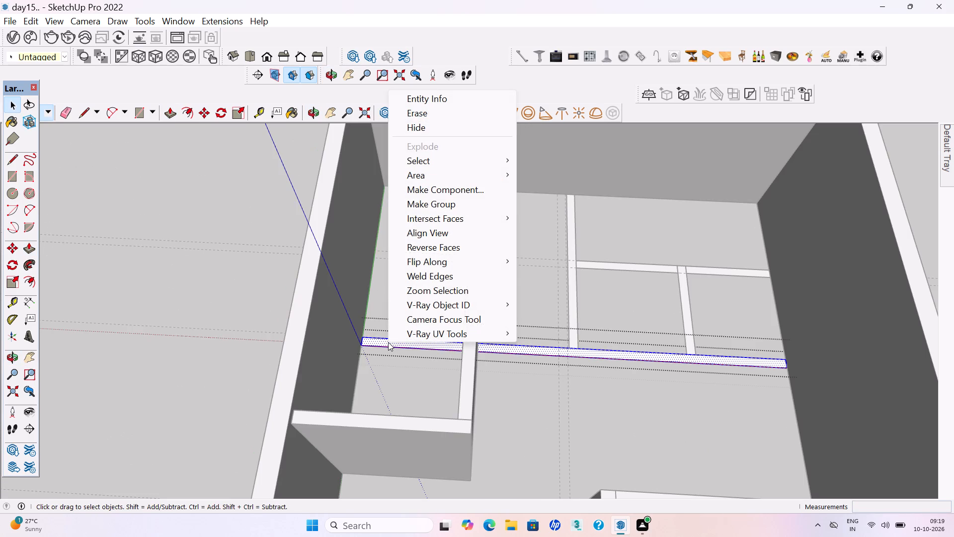
left_click(434, 204)
left_click(571, 480)
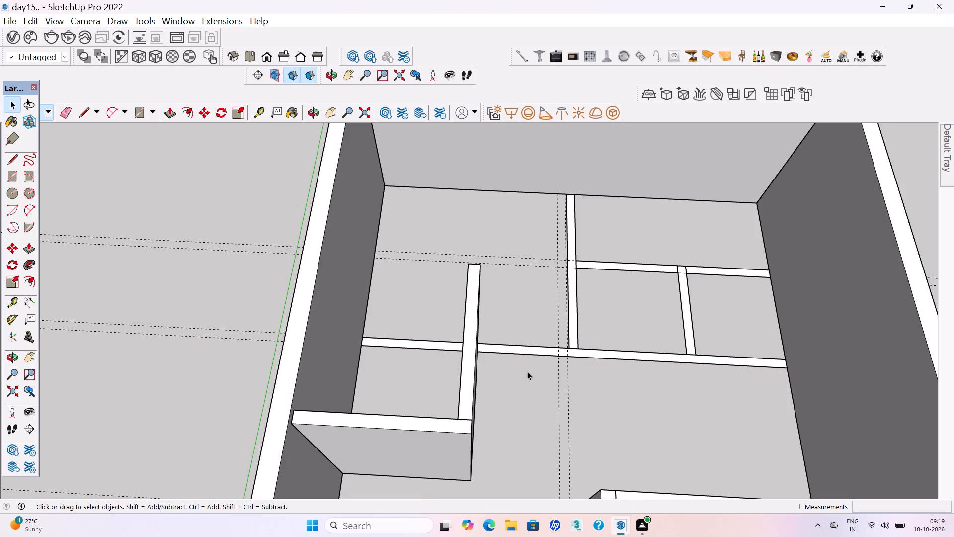
Raise the long crosswise partition to the top of the small left room's lengthwise partition, and save the model.
left_click(516, 351)
left_click(516, 351)
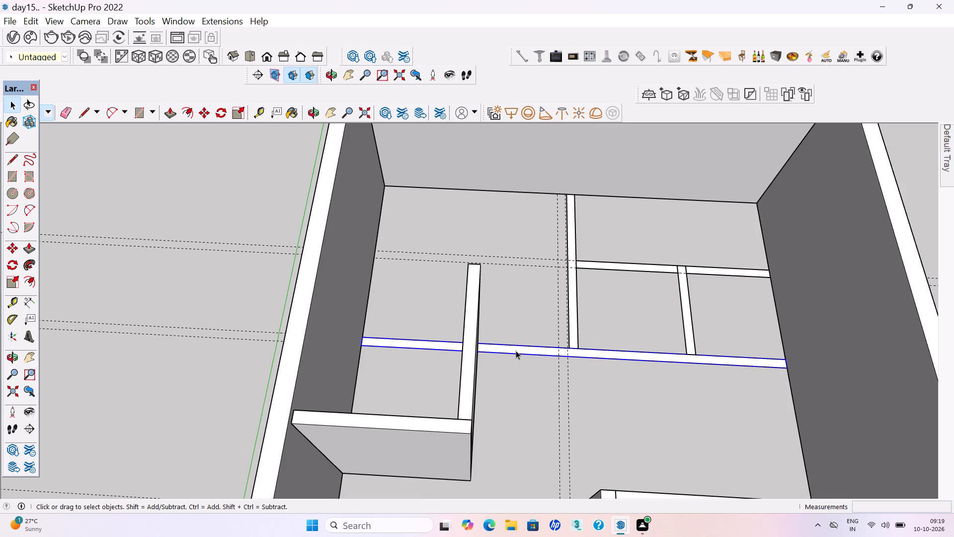
left_click(516, 351)
left_click(516, 351)
left_click(516, 351)
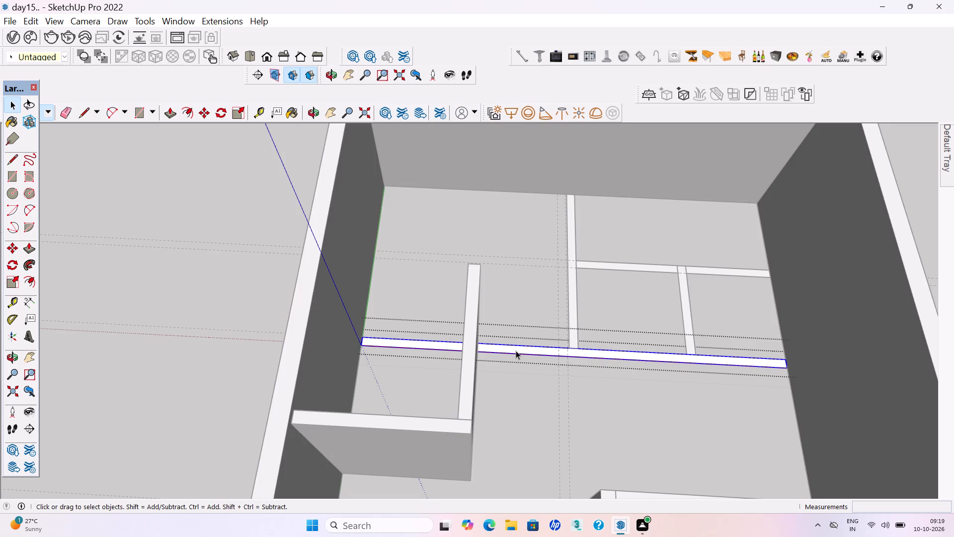
left_click(519, 351)
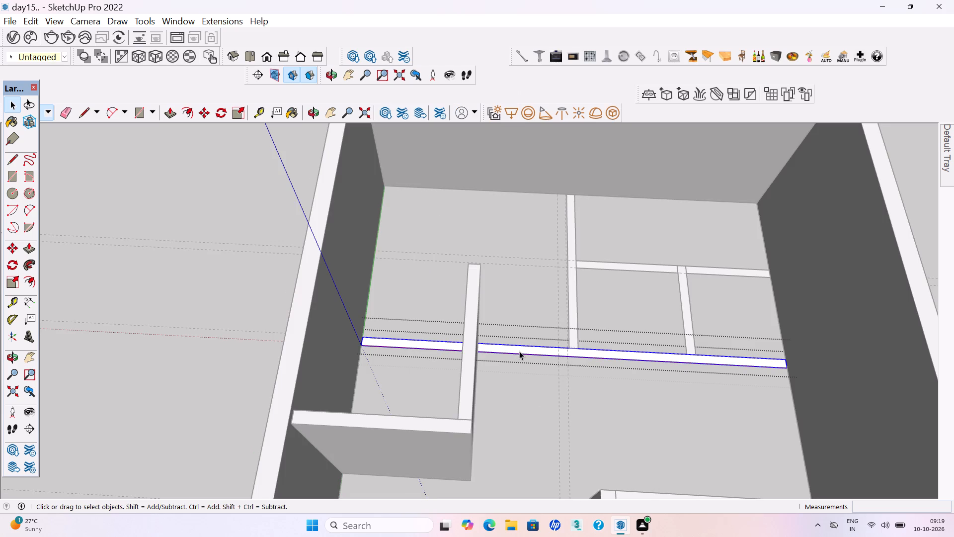
left_click(519, 348)
left_click(521, 351)
double_click(521, 351)
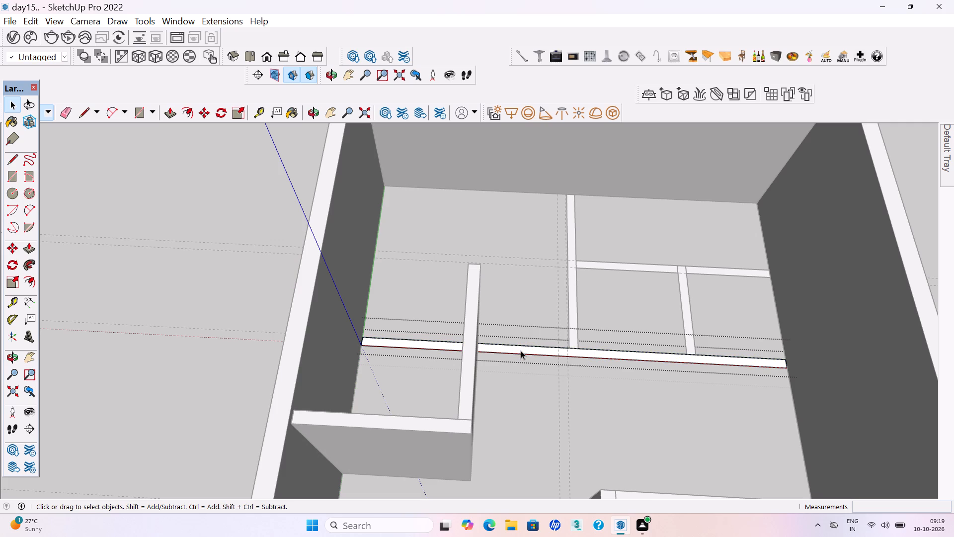
key("p")
left_click(524, 346)
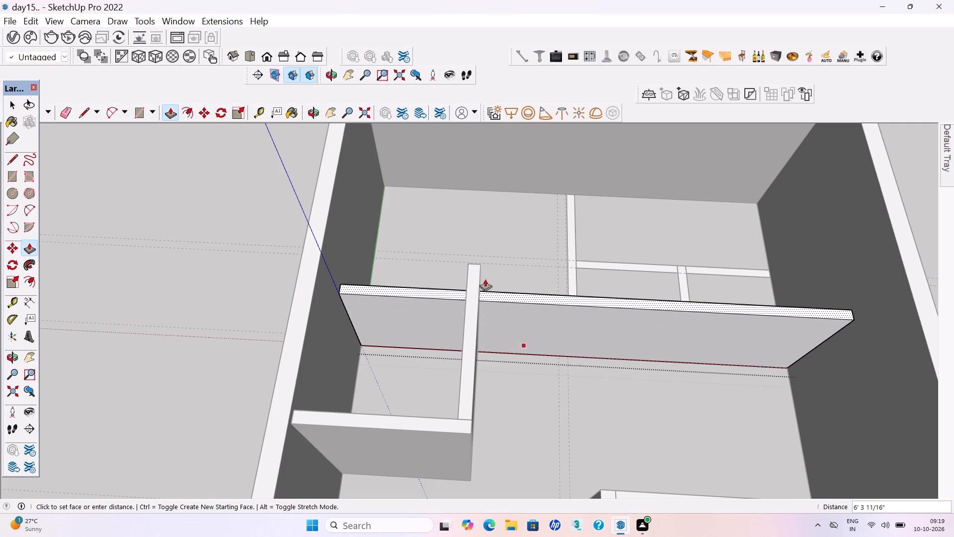
left_click(476, 264)
key("space")
scroll(503, 379, "down", 4)
left_click(511, 401)
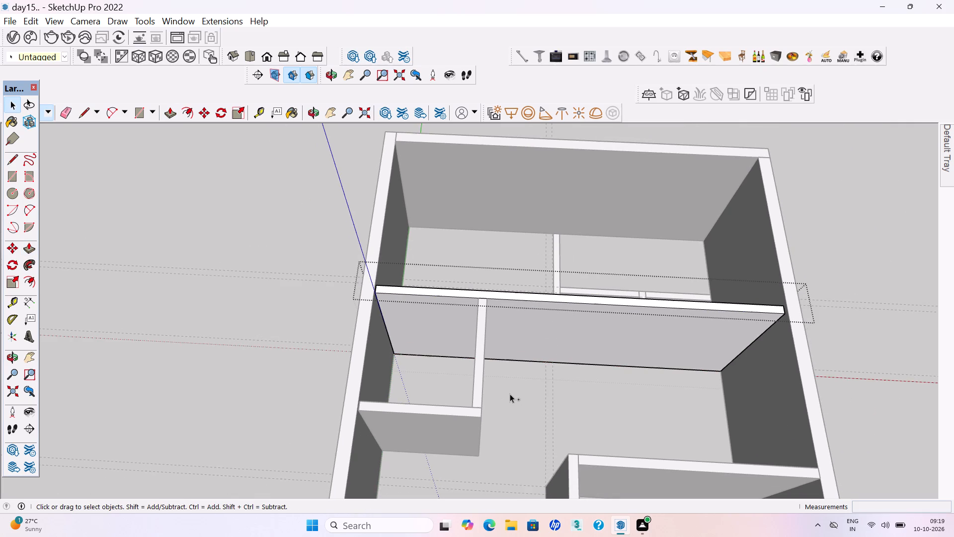
key("ctrl+s")
key("ctrl+s")
key("ctrl+s")
scroll(359, 414, "down", 9)
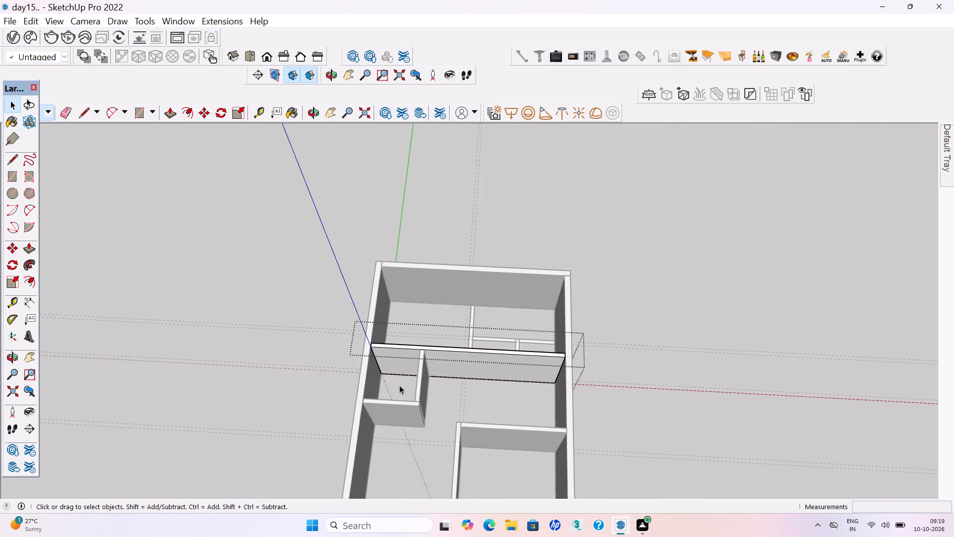
middle_click_drag(401, 385, 408, 336)
left_click(612, 418)
Raise the lengthwise partition between the back rooms to the top of the long crosswise partition, and save the model.
scroll(479, 335, "down", 3)
middle_click_drag(482, 307, 462, 408)
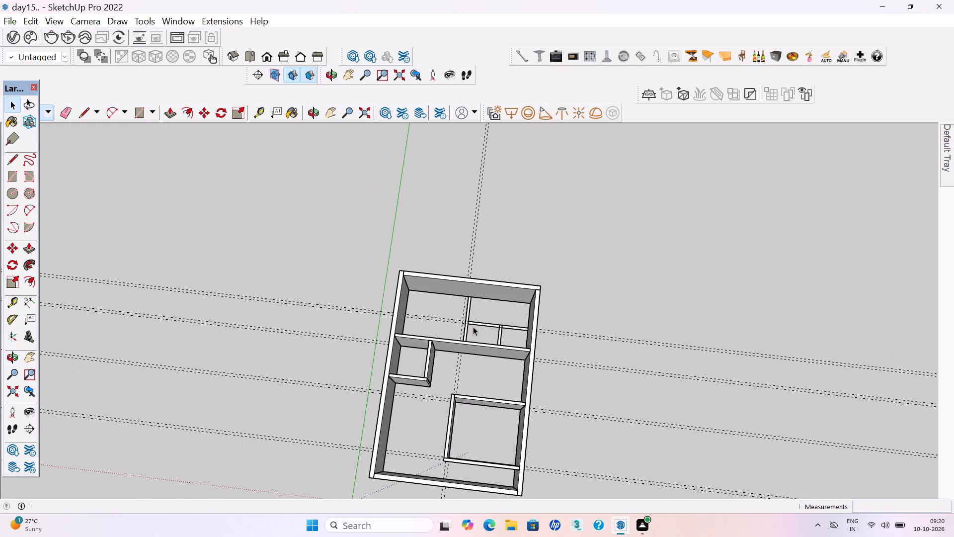
scroll(474, 312, "up", 17)
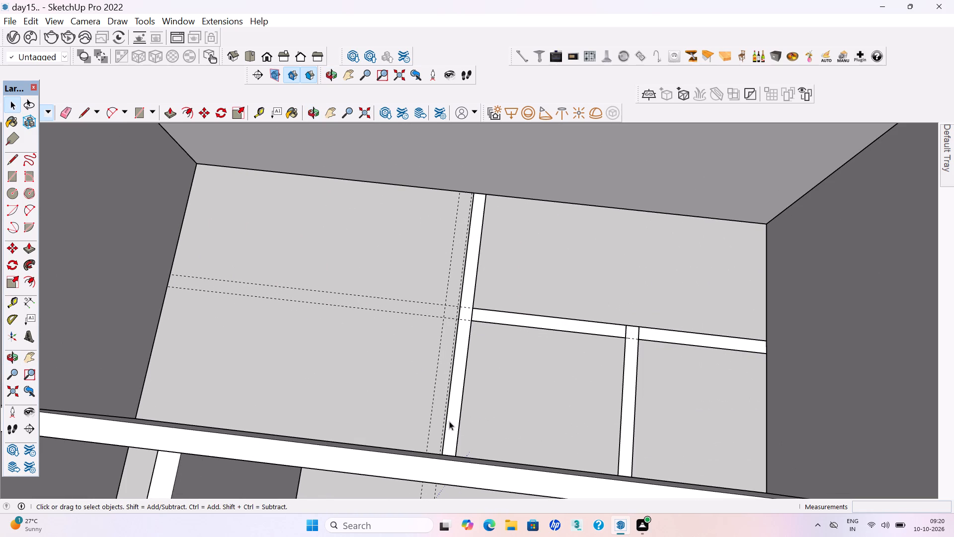
middle_click_drag(448, 421, 480, 390)
left_click(468, 368)
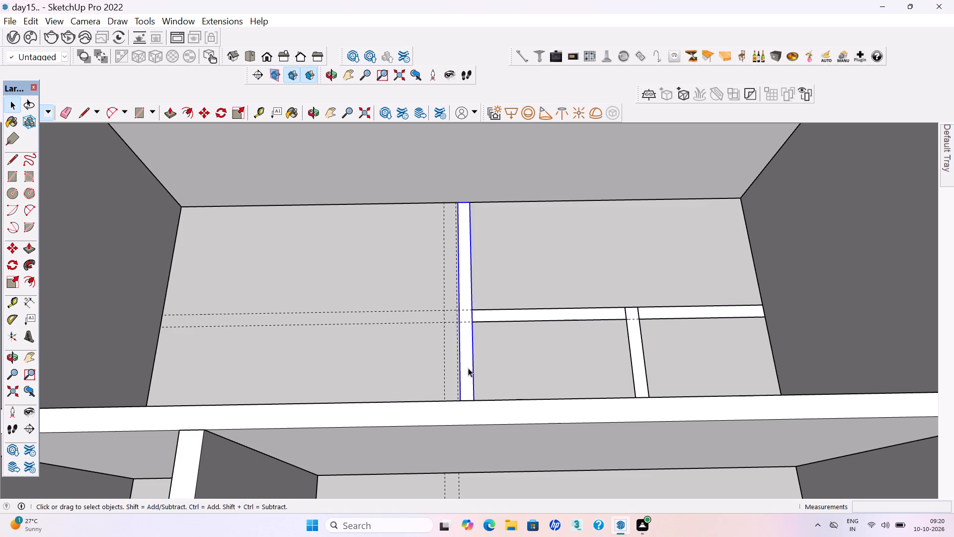
left_click(468, 368)
double_click(467, 368)
left_click(467, 368)
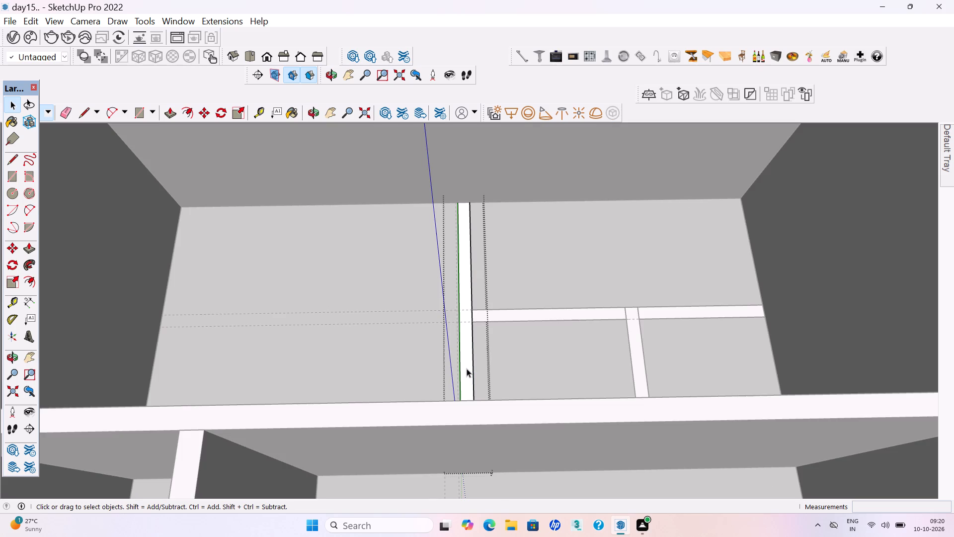
key("p")
left_click(467, 368)
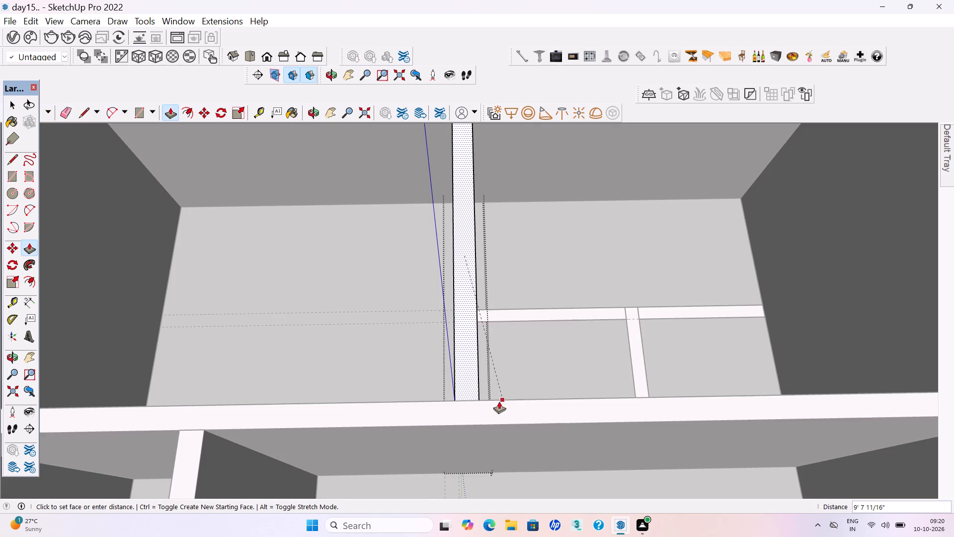
left_click(473, 404)
key("space")
left_click(377, 378)
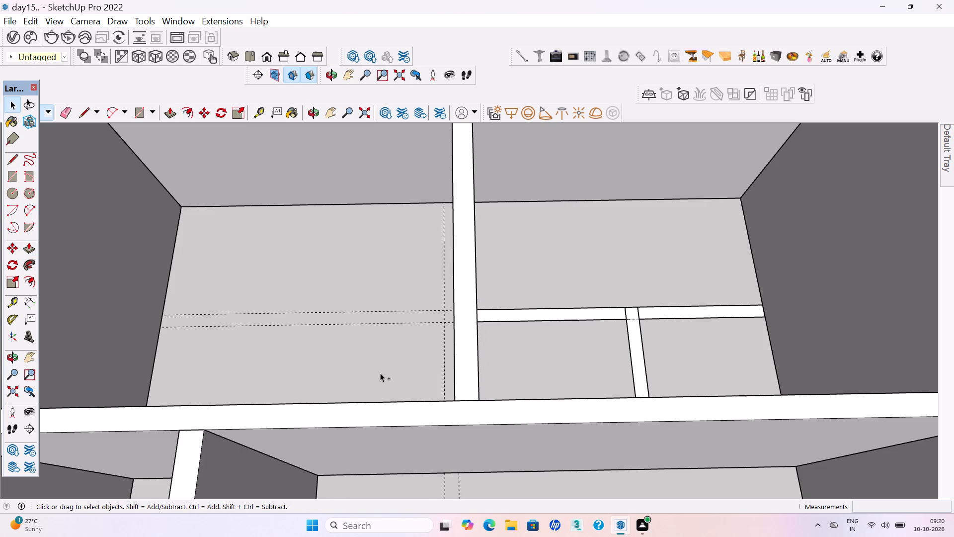
key("ctrl+s")
key("ctrl+s")
Raise the short lengthwise partition in the back right room to the top of the long crosswise partition, and save the model.
scroll(400, 399, "down", 3)
middle_click_drag(469, 392, 321, 372)
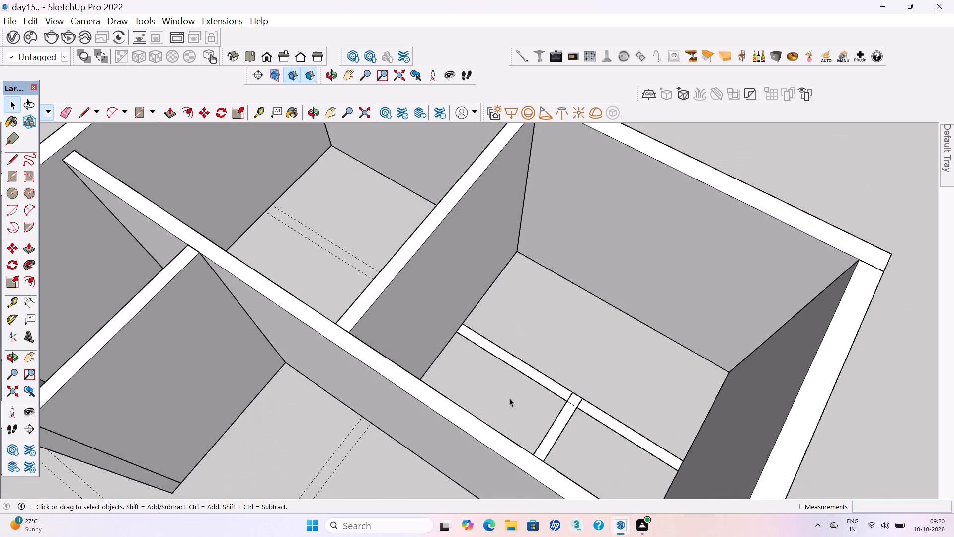
scroll(570, 401, "up", 3)
triple_click(546, 447)
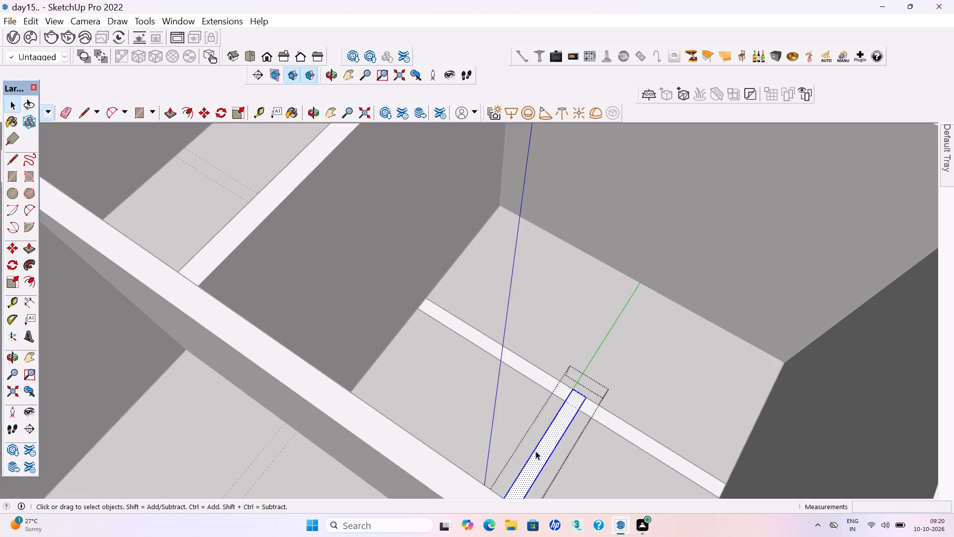
key("p")
left_click(536, 455)
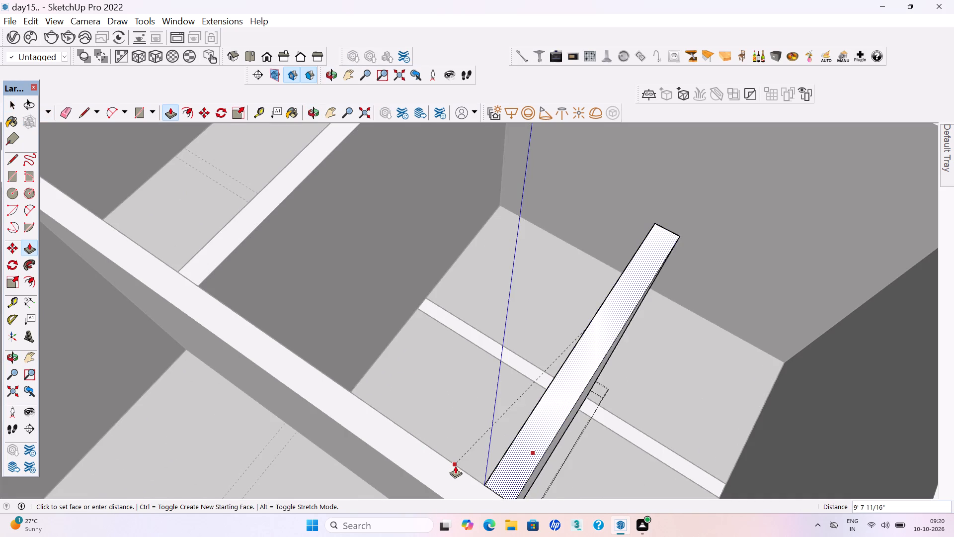
left_click(448, 468)
scroll(442, 450, "down", 3)
scroll(438, 437, "up", 1)
scroll(436, 430, "down", 1)
key("space")
left_click(439, 418)
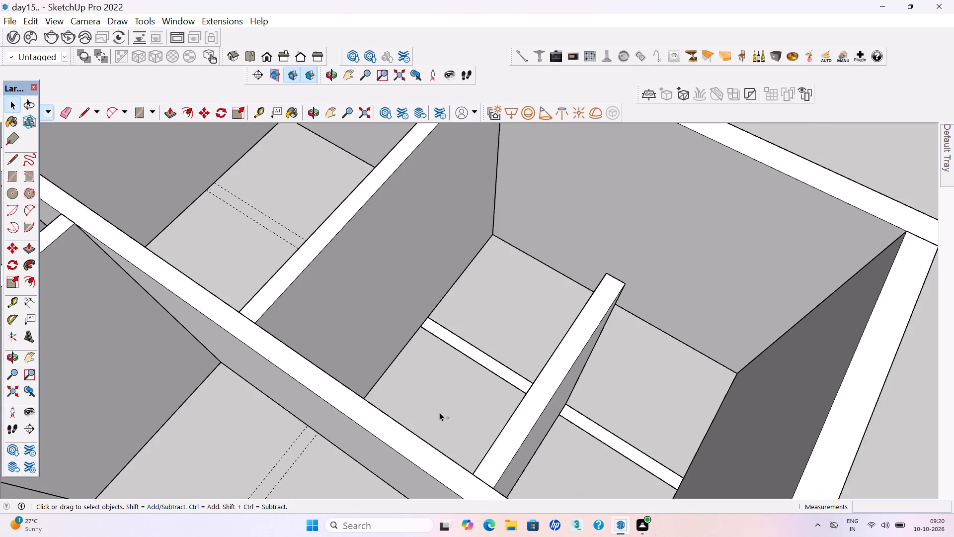
key("ctrl+s")
key("ctrl+s")
Raise the crosswise partition between the back rooms' divider and the short lengthwise partition to the divider's top, and save the model.
scroll(422, 386, "down", 5)
middle_click_drag(473, 403, 551, 442)
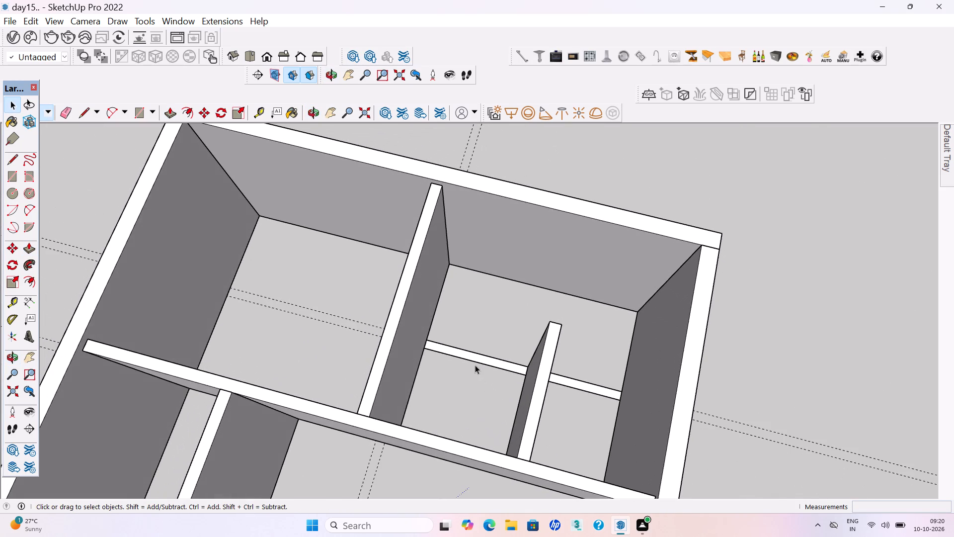
double_click(475, 358)
left_click(475, 357)
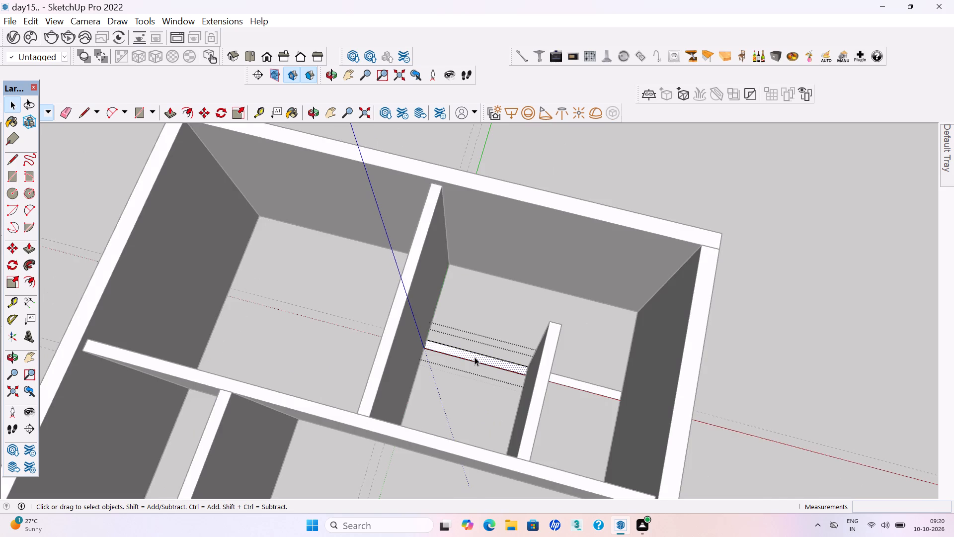
key("p")
left_click(475, 354)
left_click(398, 313)
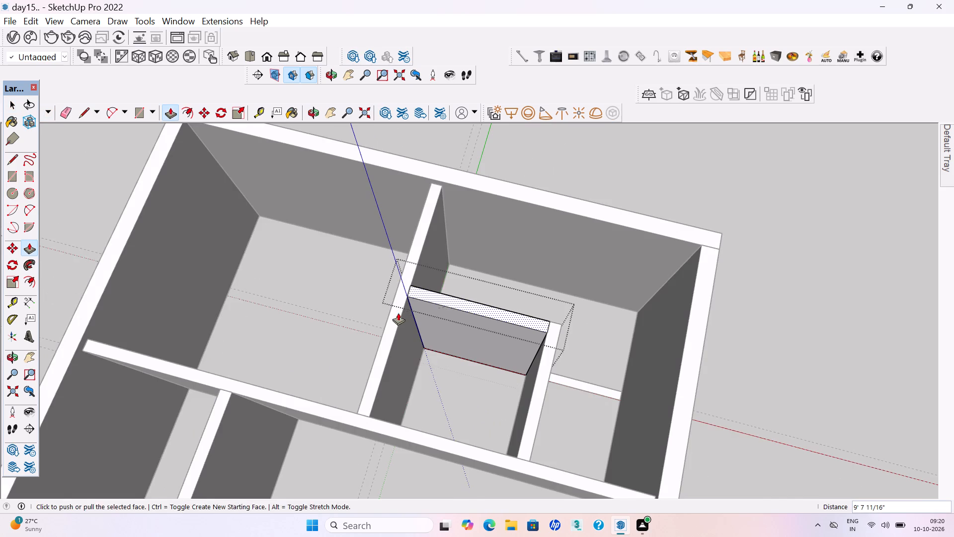
key("space")
left_click(435, 371)
key("ctrl+s")
key("ctrl+s")
key("ctrl+s")
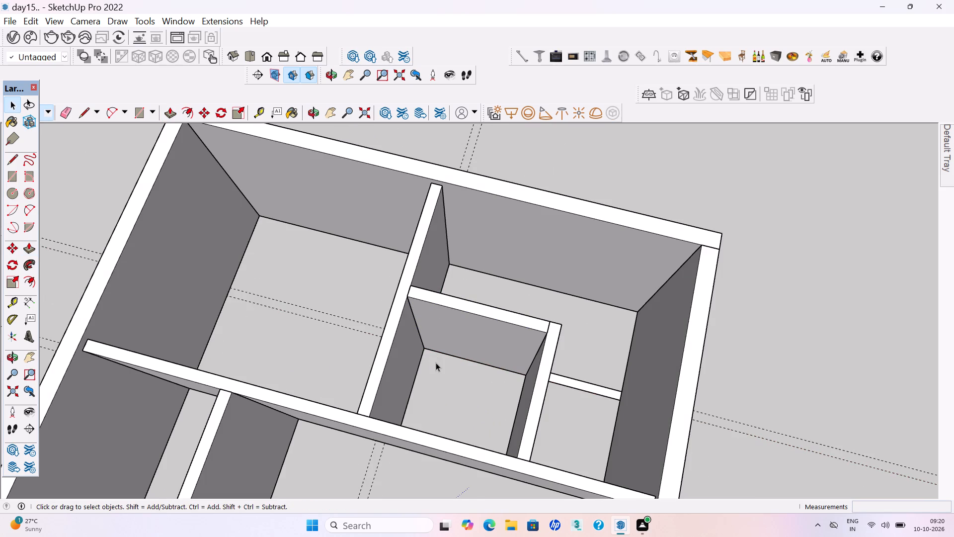
Group the face and edges of the short crosswise partition between the short lengthwise partition and the right outer wall.
triple_click(592, 387)
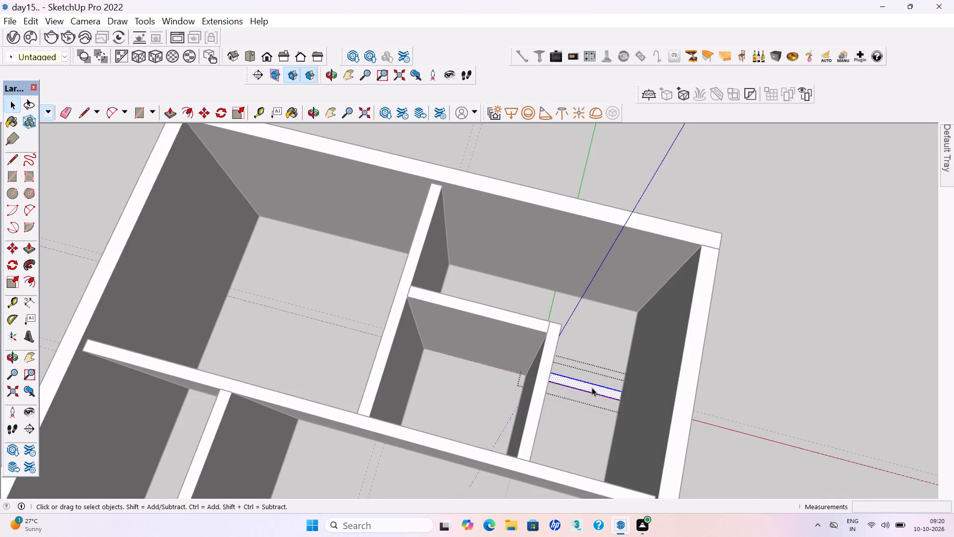
right_click(592, 387)
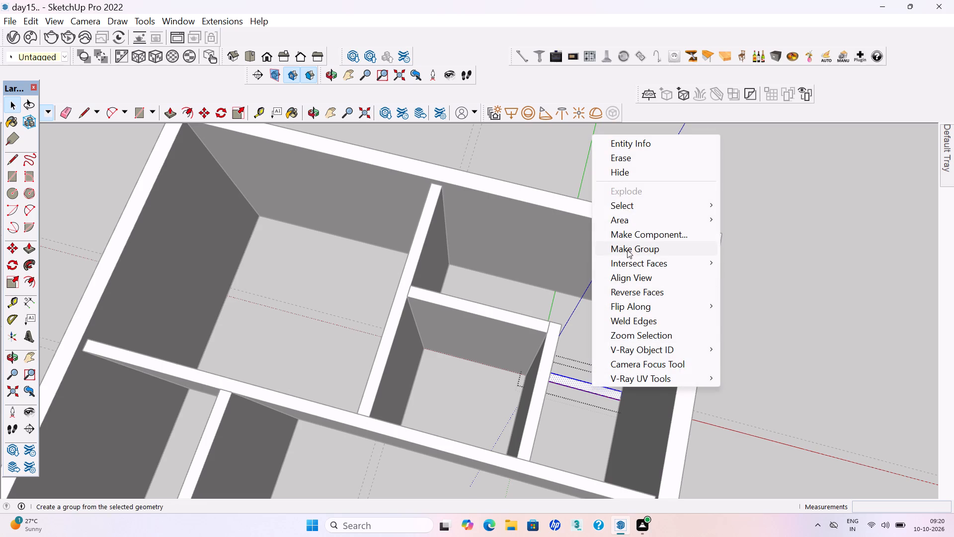
left_click(627, 250)
left_click(788, 362)
Raise the short crosswise partition beside the right outer wall to the top of the adjoining lengthwise partition, and save the model.
triple_click(611, 393)
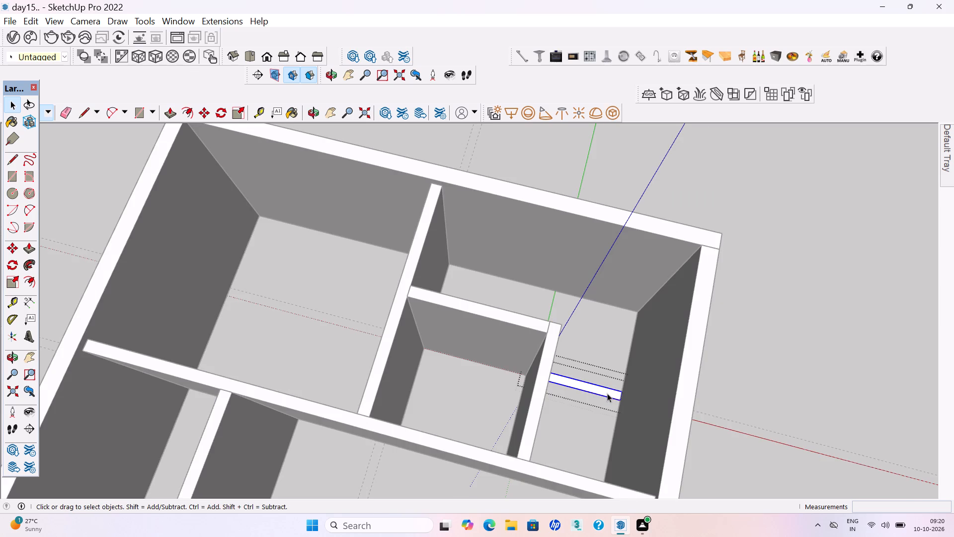
double_click(607, 393)
double_click(602, 391)
key("p")
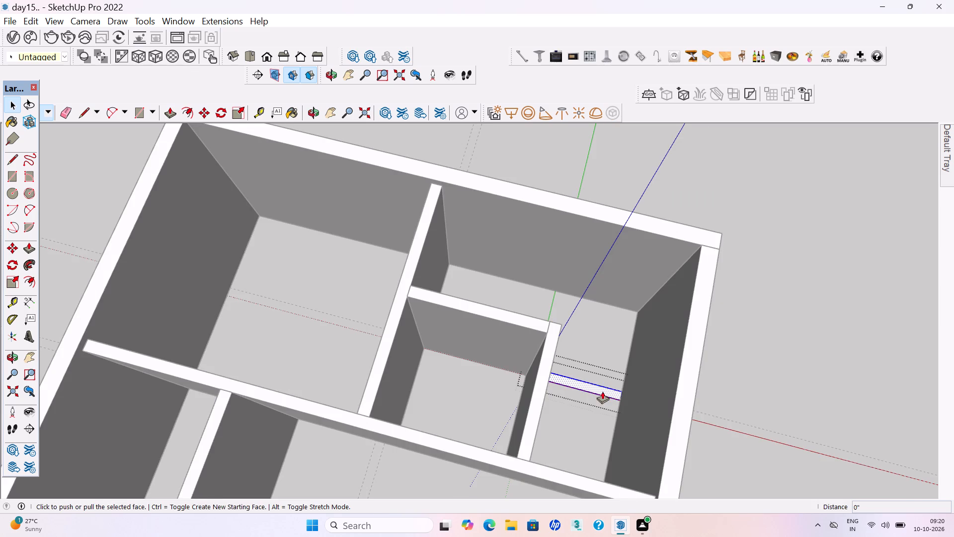
left_click(602, 385)
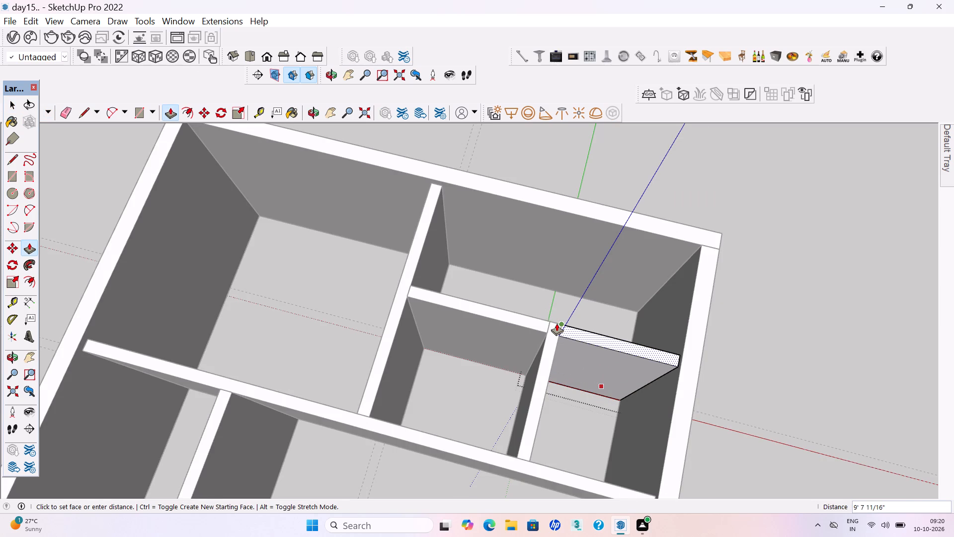
left_click(556, 323)
key("space")
left_click(803, 362)
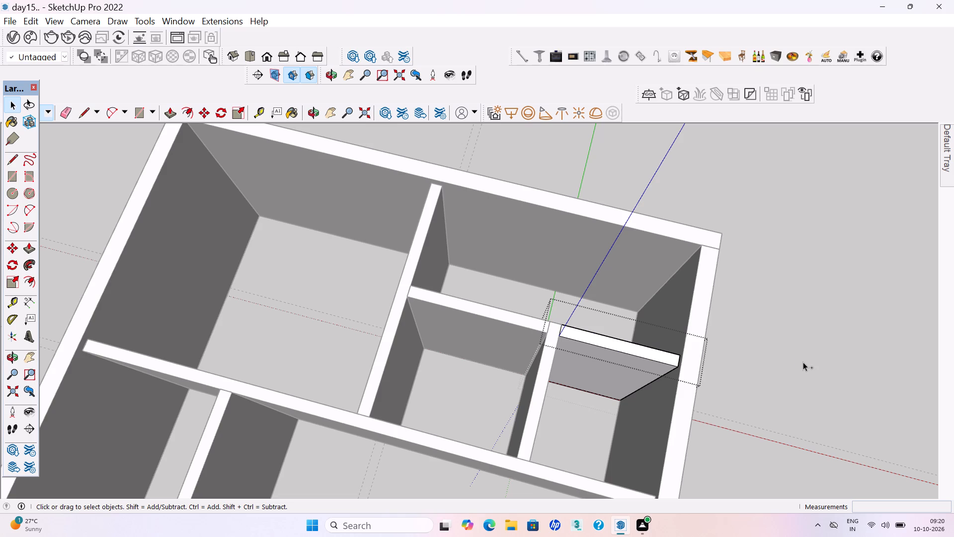
key("ctrl+s")
key("ctrl+s")
key("ctrl+s")
Leave the partition group being edited and save the model.
scroll(436, 450, "down", 16)
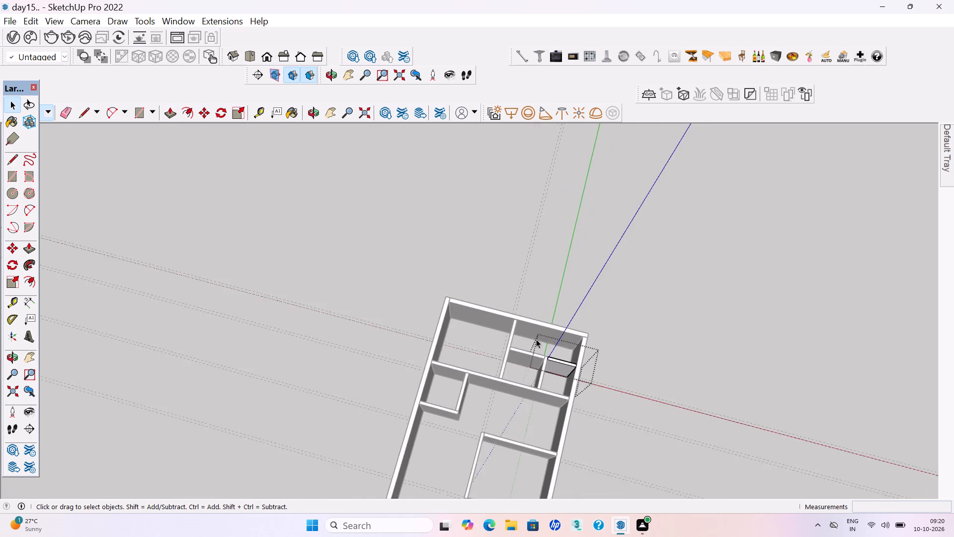
scroll(536, 339, "down", 1)
scroll(544, 339, "up", 1)
scroll(536, 339, "down", 5)
middle_click_drag(499, 478, 532, 369)
left_click(656, 446)
scroll(556, 393, "up", 2)
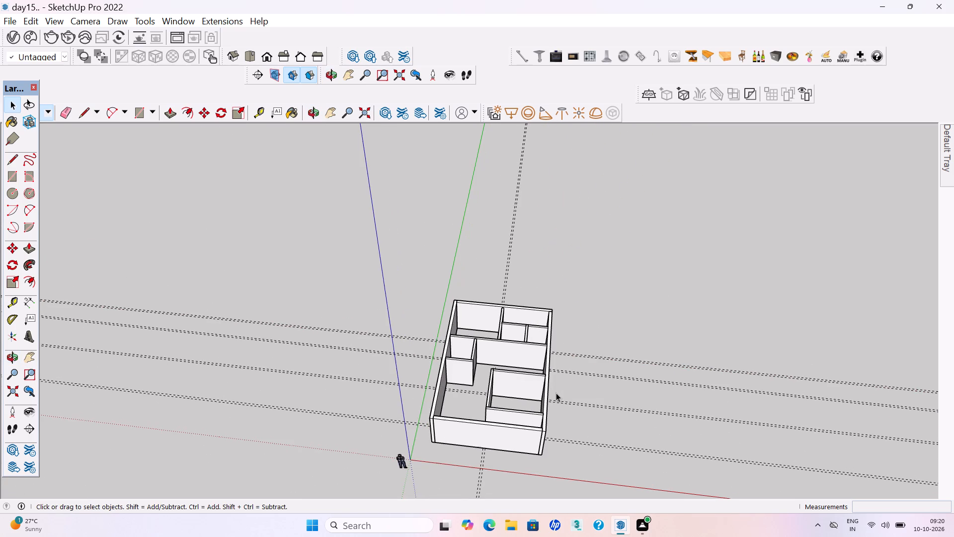
key("ctrl+s")
key("ctrl+s")
key("ctrl+s")
key("ctrl+s")
key("ctrl+s")
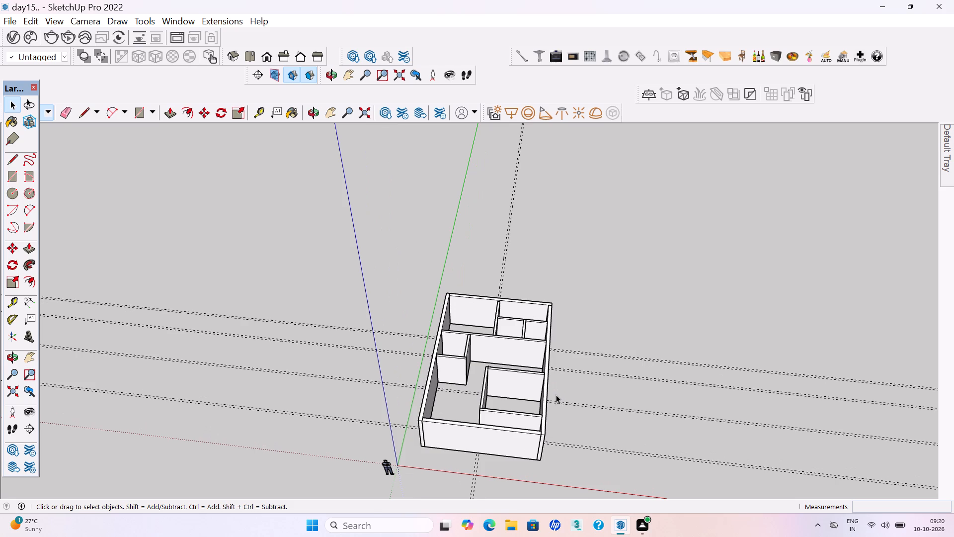
Delete all the construction guides from the model.
scroll(556, 396, "up", 1)
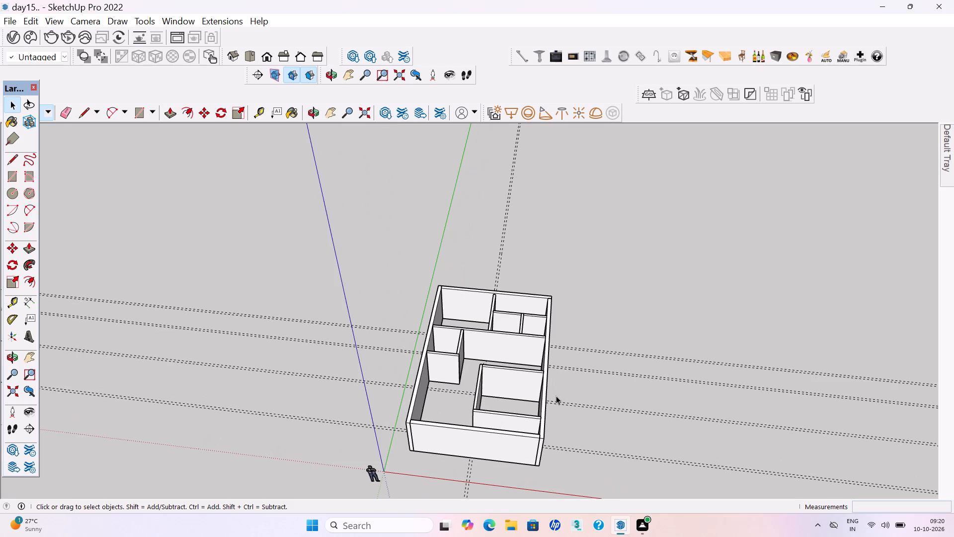
scroll(493, 358, "down", 2)
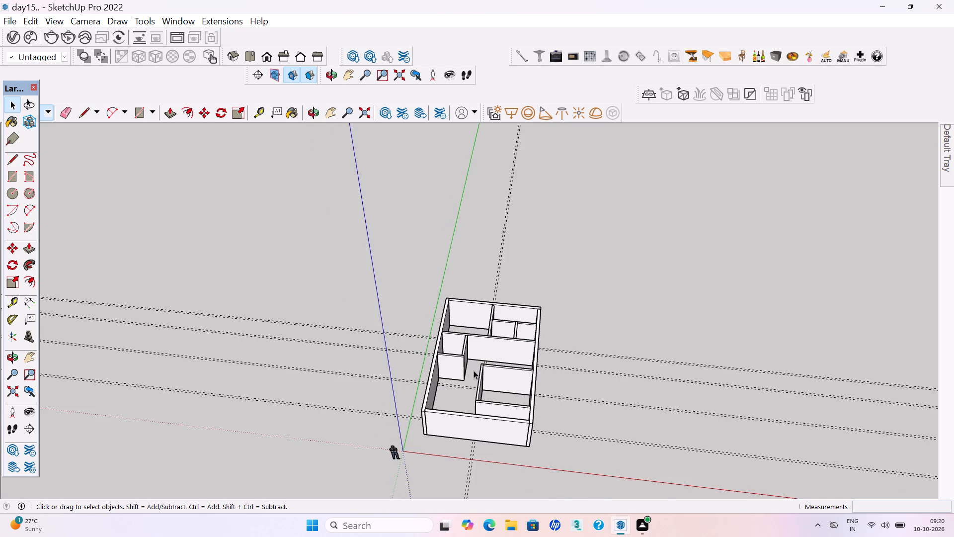
middle_click_drag(458, 428, 458, 465)
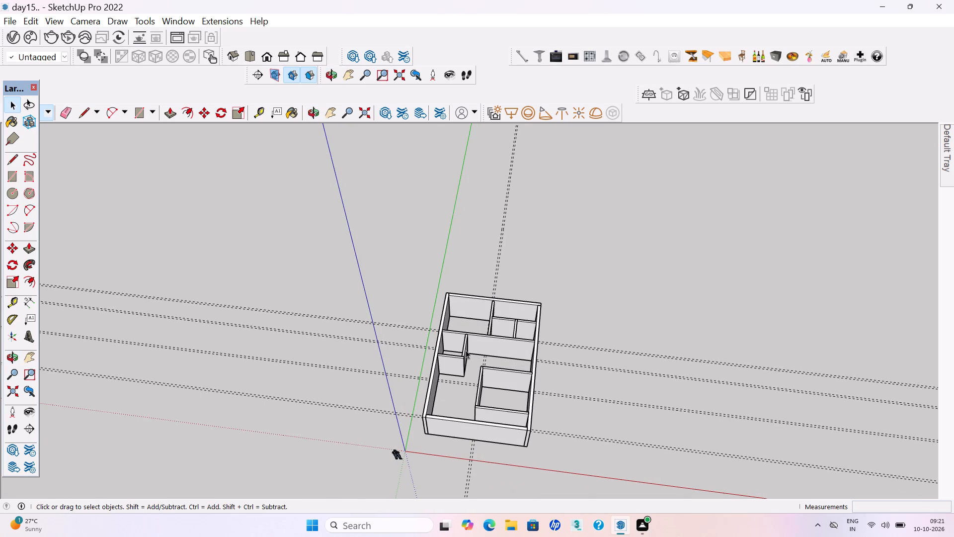
middle_click_drag(436, 402, 450, 433)
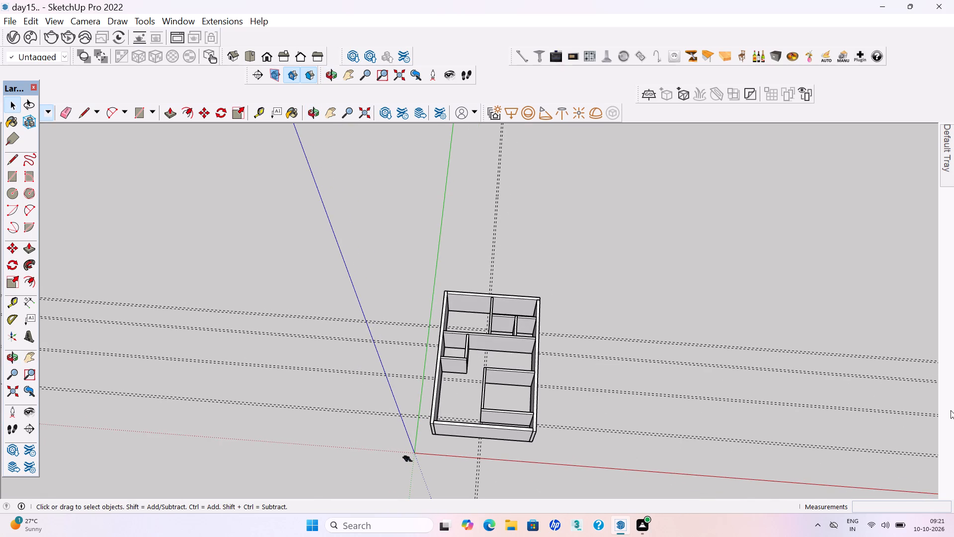
left_click(37, 22)
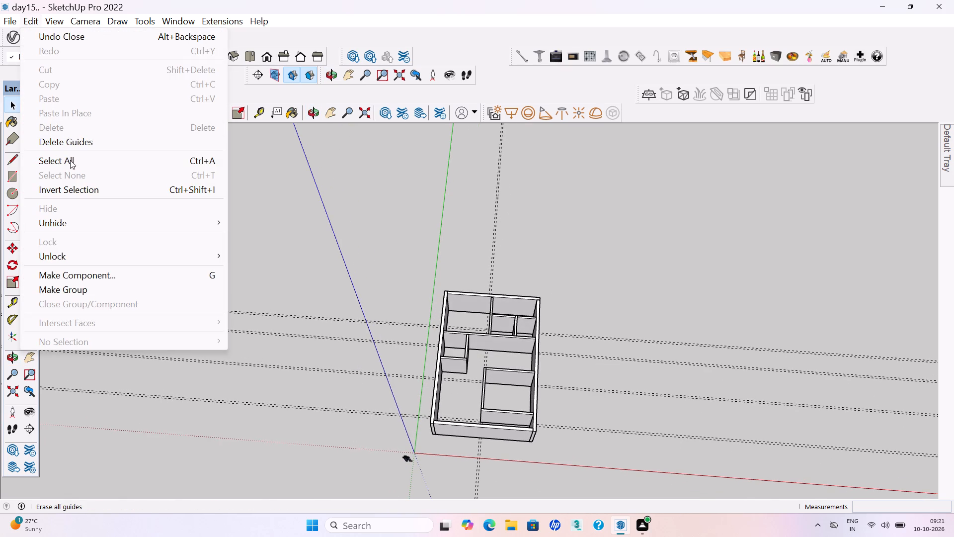
left_click(81, 143)
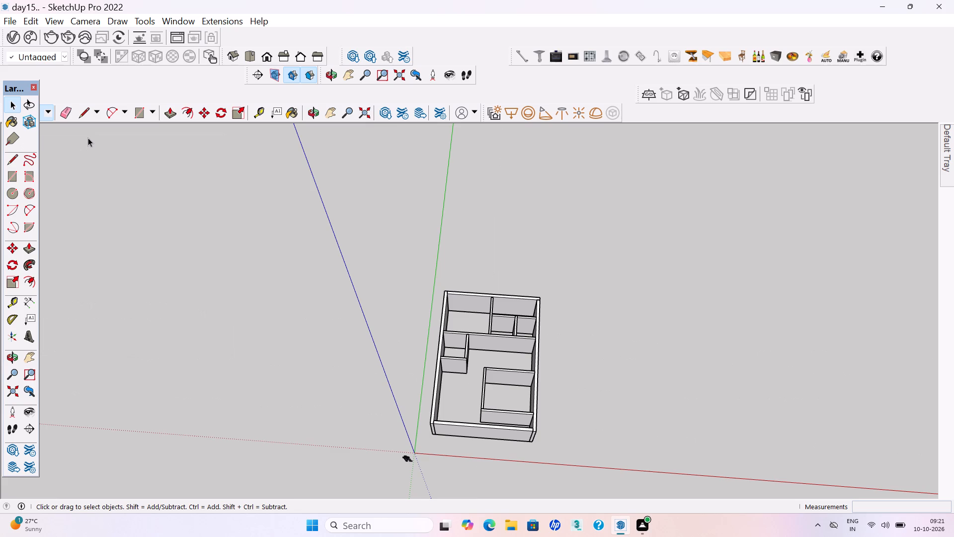
Examine the raised outer walls and partitions of the whole building from above, at an angle and from the front.
middle_click_drag(486, 408, 470, 490)
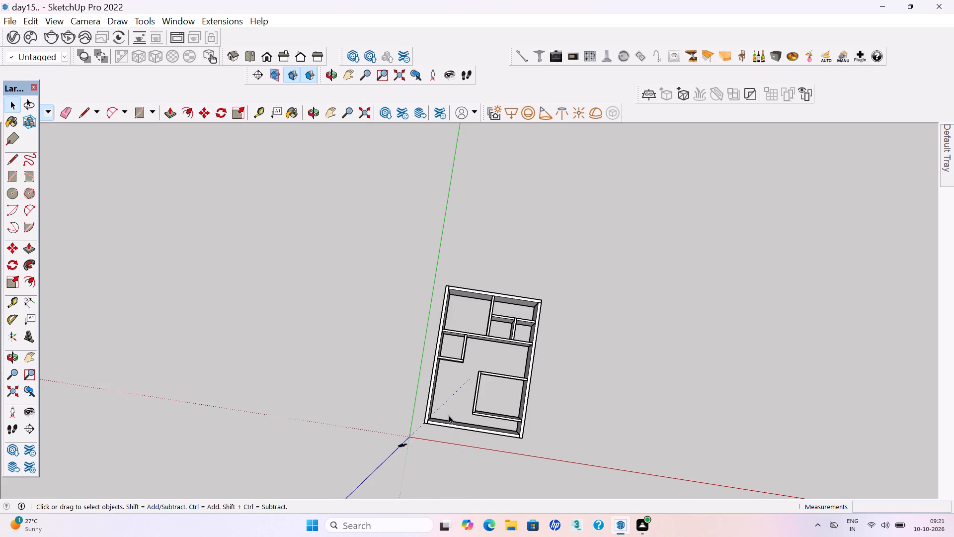
scroll(449, 411, "up", 4)
middle_click_drag(429, 416, 505, 456)
middle_click(507, 452)
middle_click(512, 447)
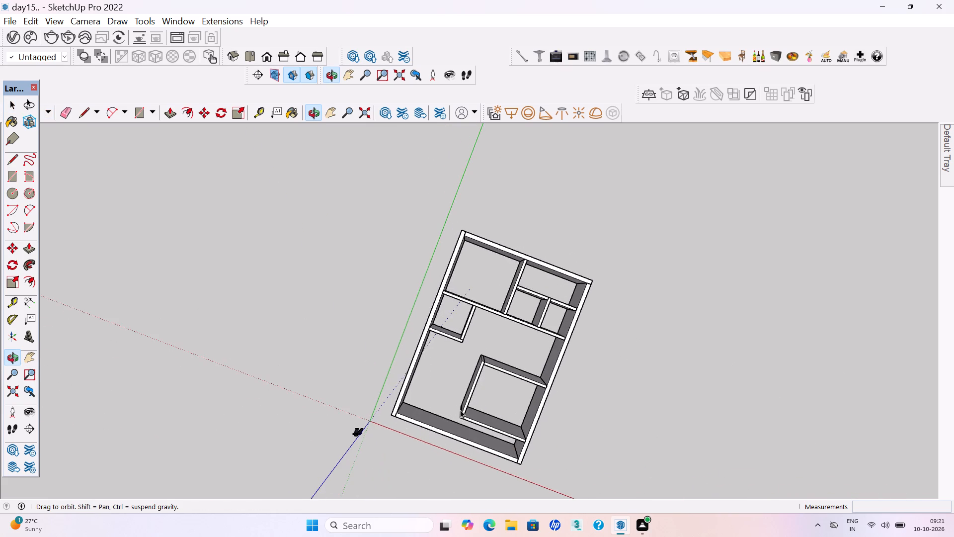
scroll(456, 402, "up", 1)
middle_click_drag(451, 419, 563, 310)
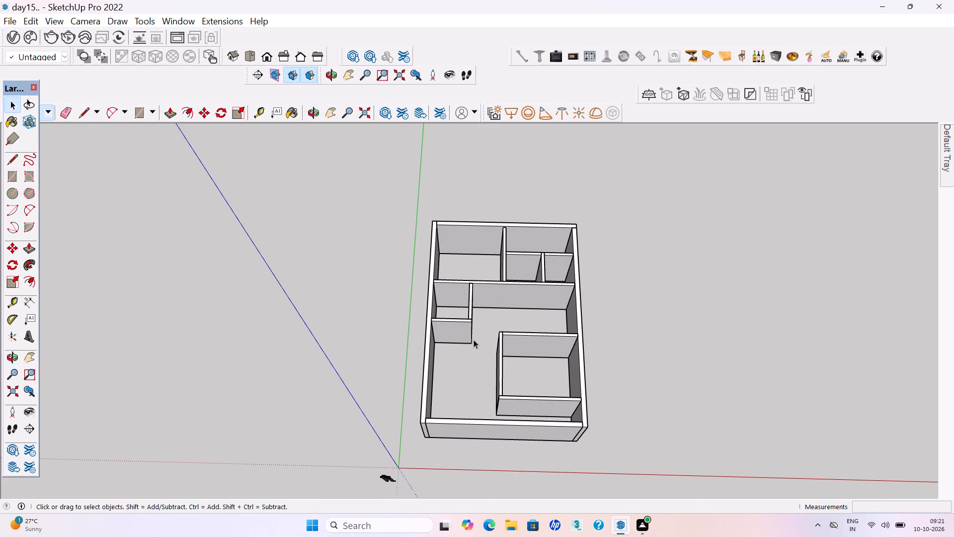
scroll(434, 350, "up", 1)
scroll(354, 357, "down", 2)
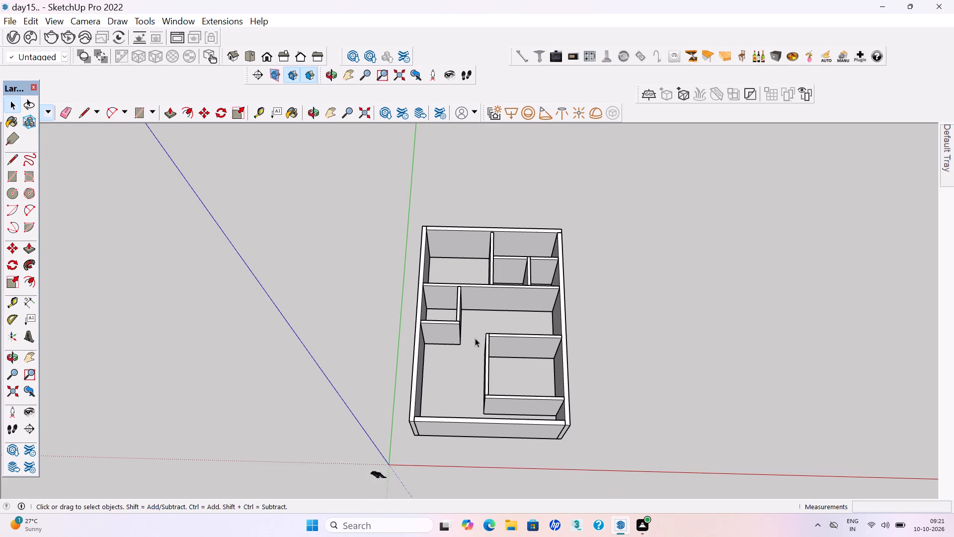
middle_click_drag(477, 339, 582, 329)
scroll(480, 326, "up", 8)
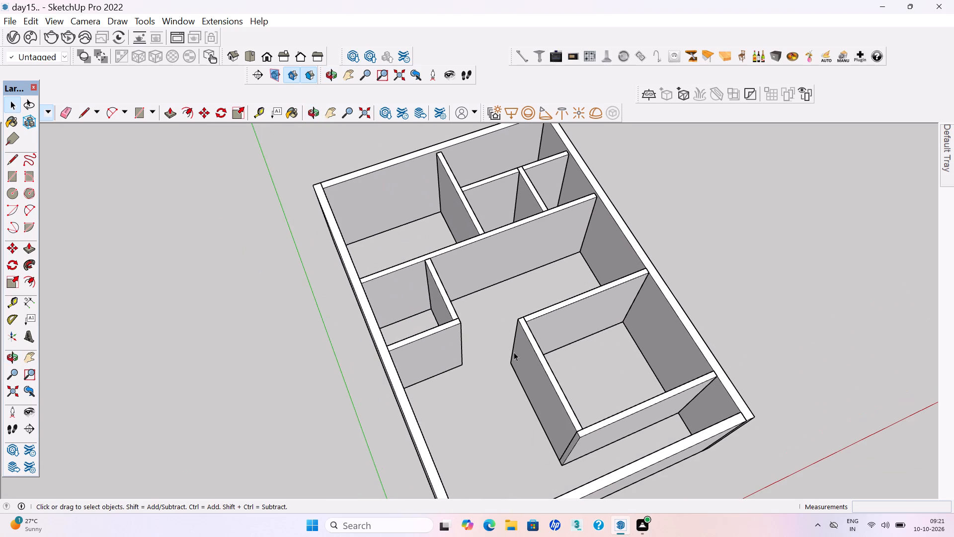
scroll(534, 356, "down", 5)
middle_click_drag(524, 388, 415, 362)
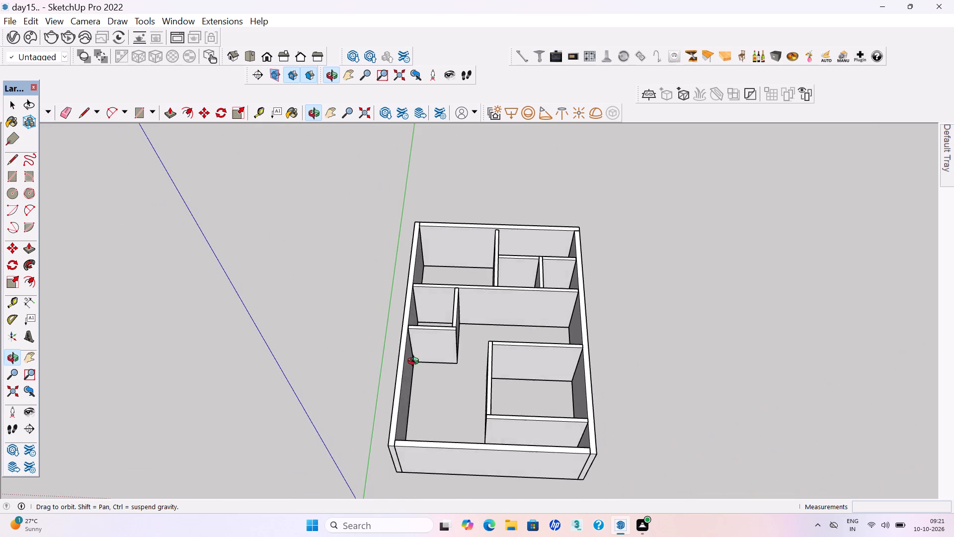
middle_click_drag(415, 362, 430, 381)
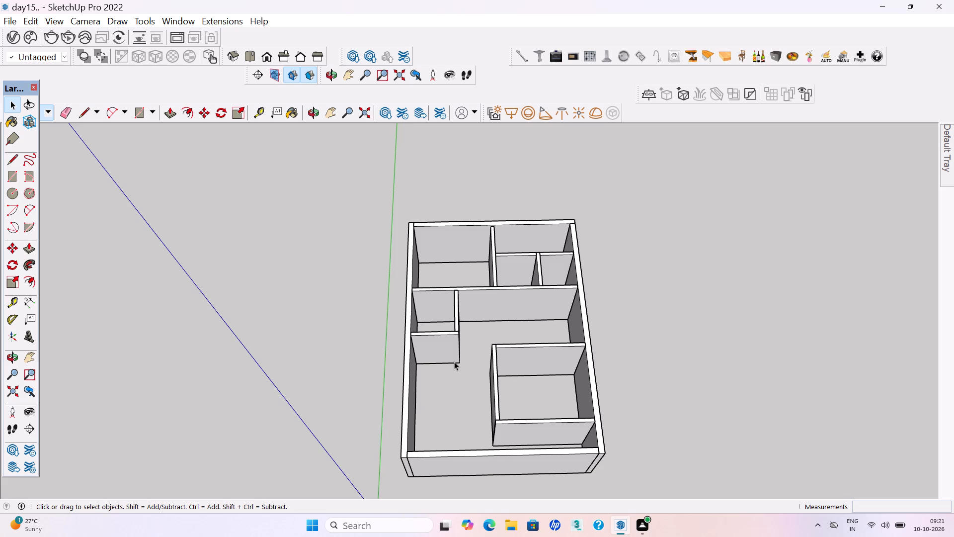
scroll(454, 361, "down", 1)
scroll(511, 362, "down", 1)
middle_click_drag(511, 404, 513, 410)
scroll(502, 386, "up", 2)
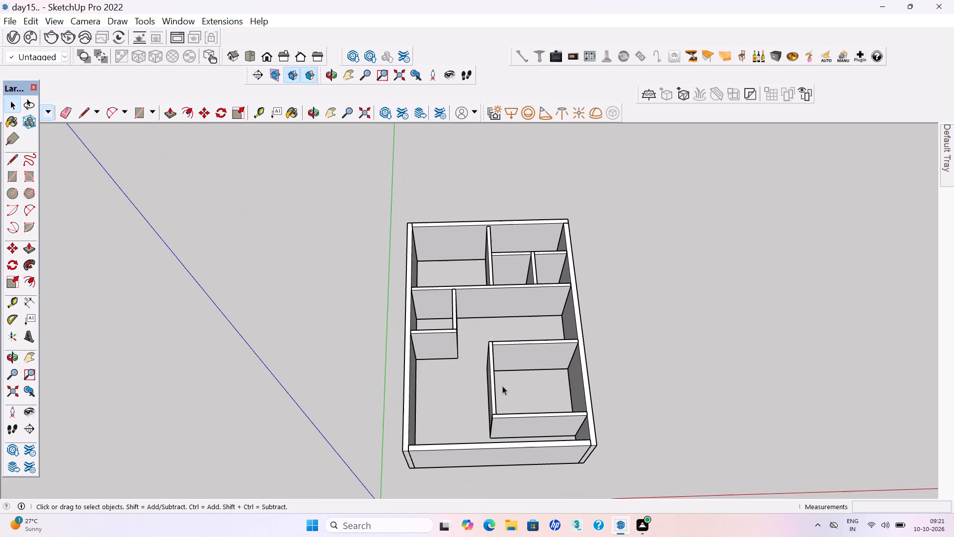
middle_click_drag(485, 407, 484, 293)
scroll(592, 394, "up", 3)
middle_click_drag(552, 387, 552, 420)
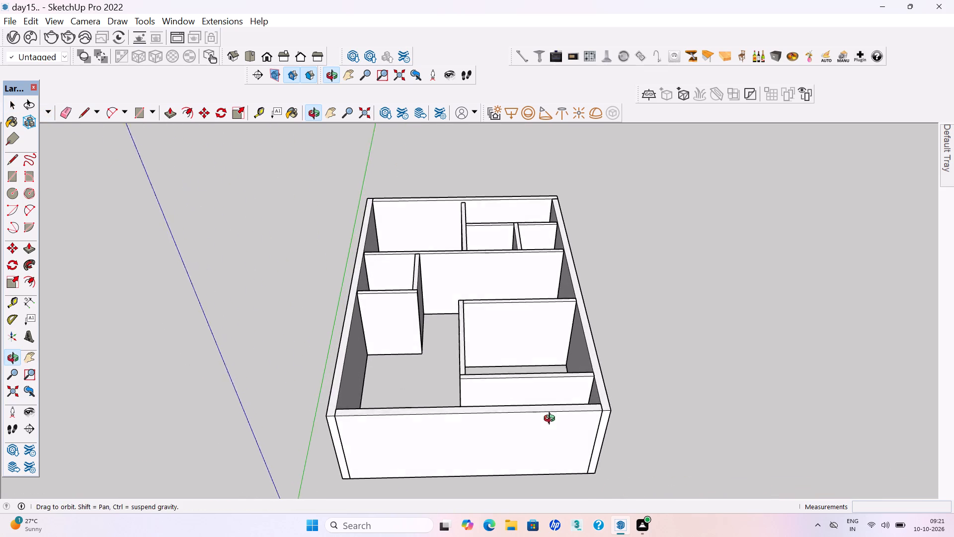
middle_click_drag(552, 420, 546, 458)
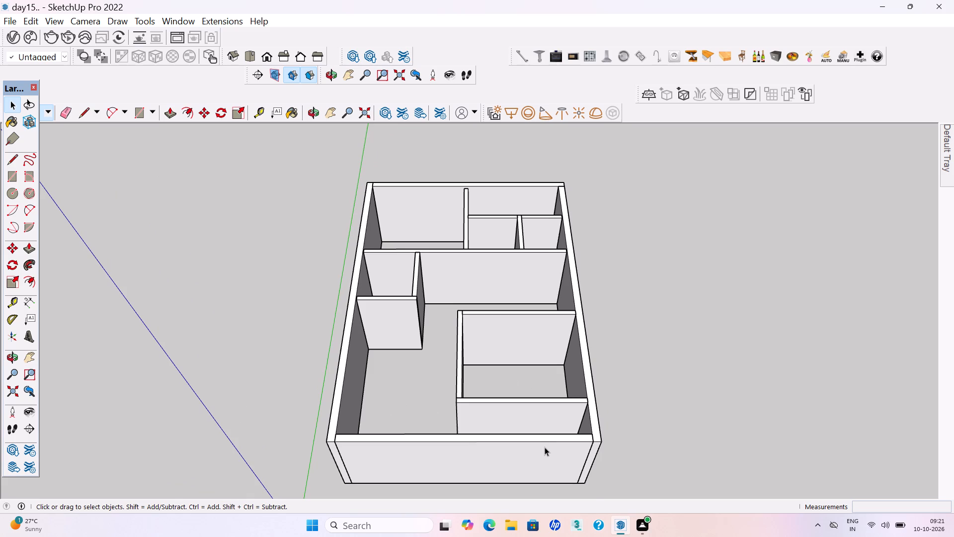
scroll(533, 433, "up", 2)
middle_click_drag(513, 437, 513, 467)
scroll(511, 459, "up", 4)
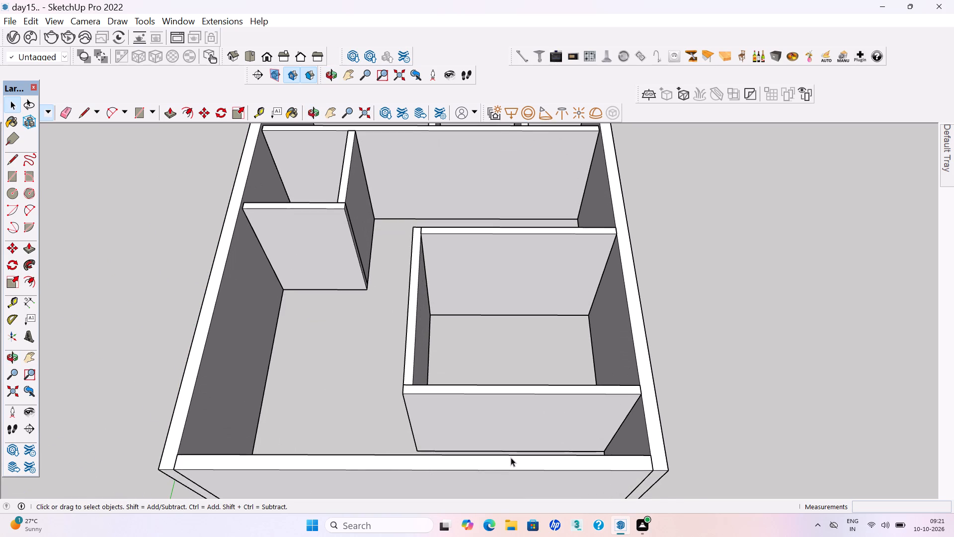
Place two vertical guides on the front crosswise partition, one about 3' from its free end and another 3' beyond it.
scroll(511, 457, "up", 3)
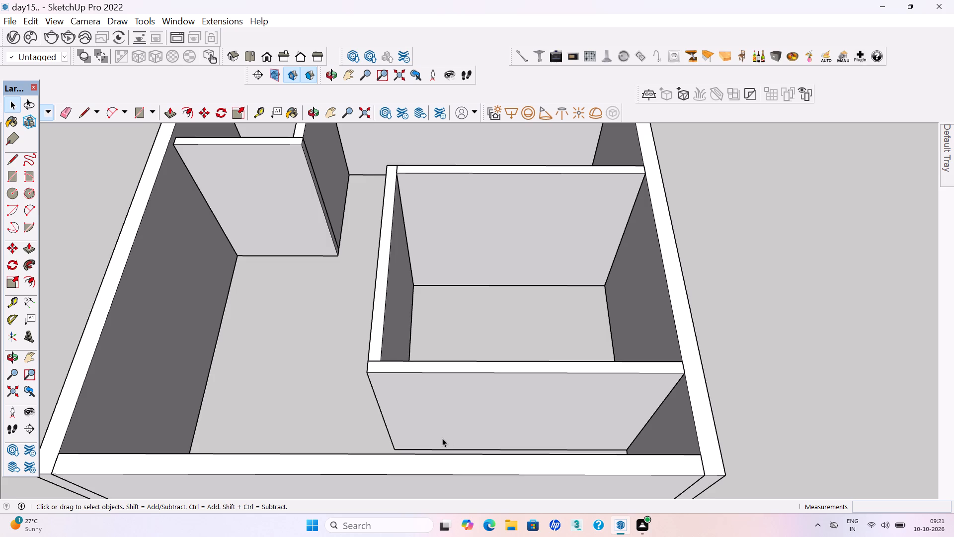
scroll(442, 438, "up", 1)
key("t")
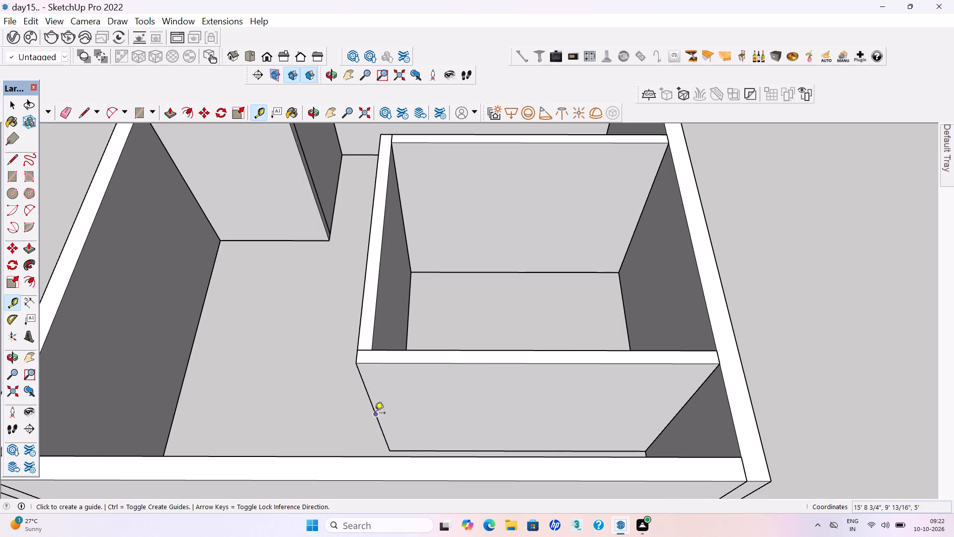
left_click(374, 414)
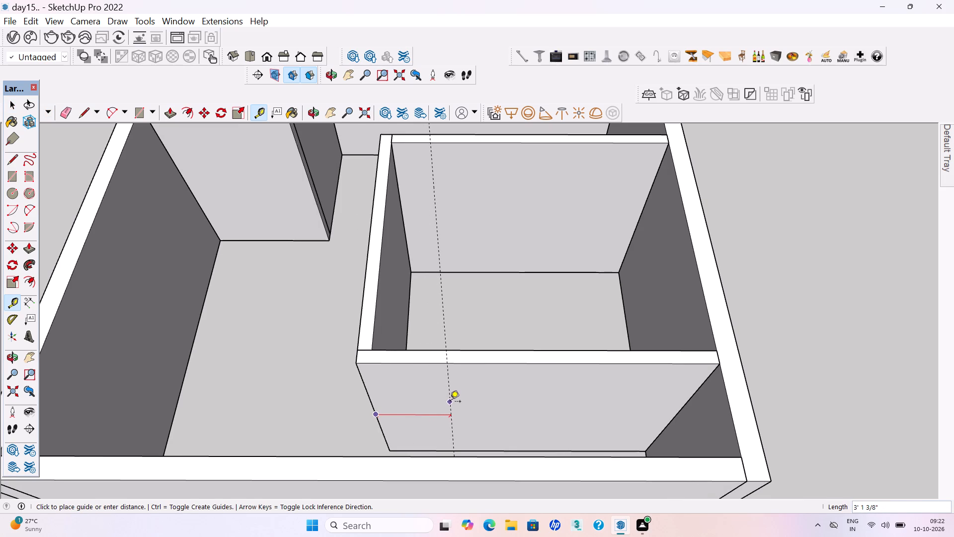
left_click(450, 402)
left_click(449, 398)
type("3'")
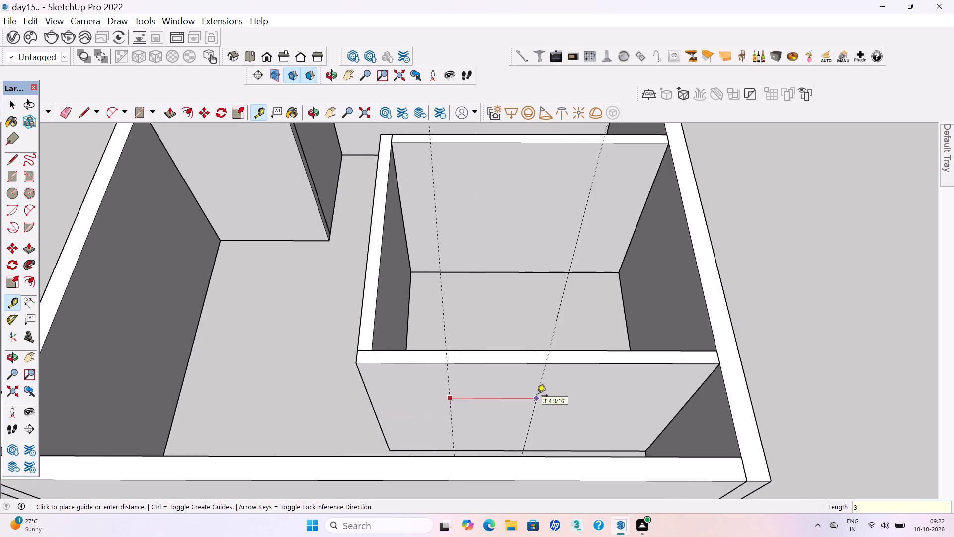
key("Return")
Place two horizontal guides on the same partition face, one 3' above its base and another 3' above that.
middle_click_drag(524, 417, 514, 427)
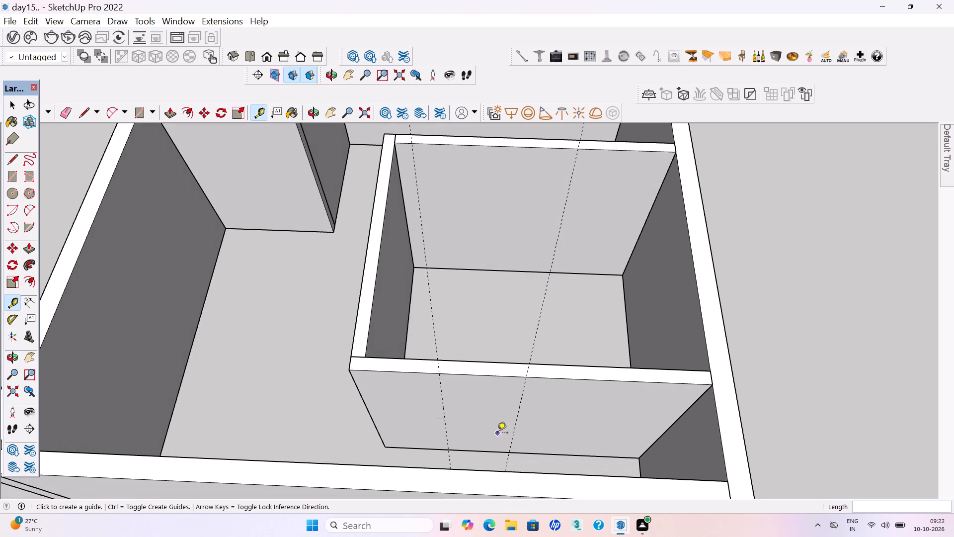
left_click(487, 450)
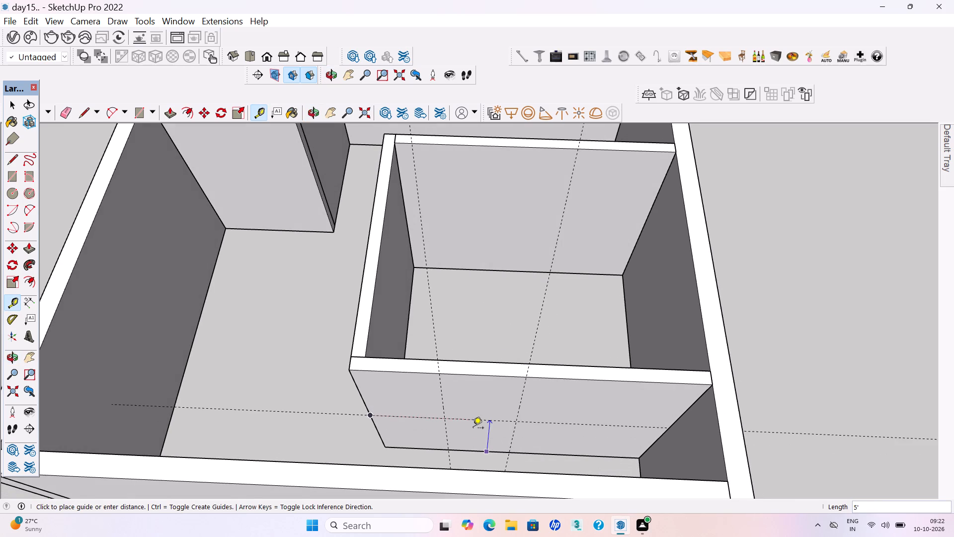
type("3'")
key("Return")
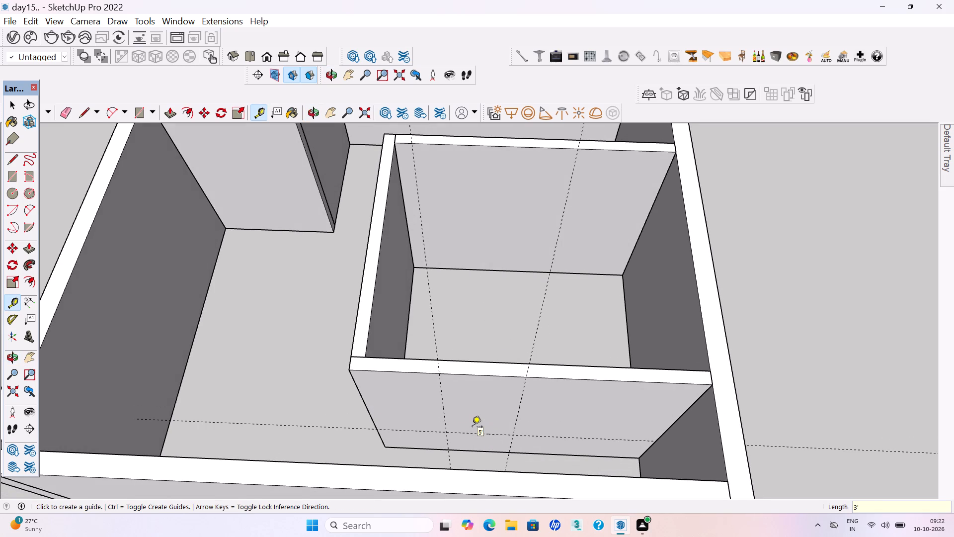
left_click(466, 431)
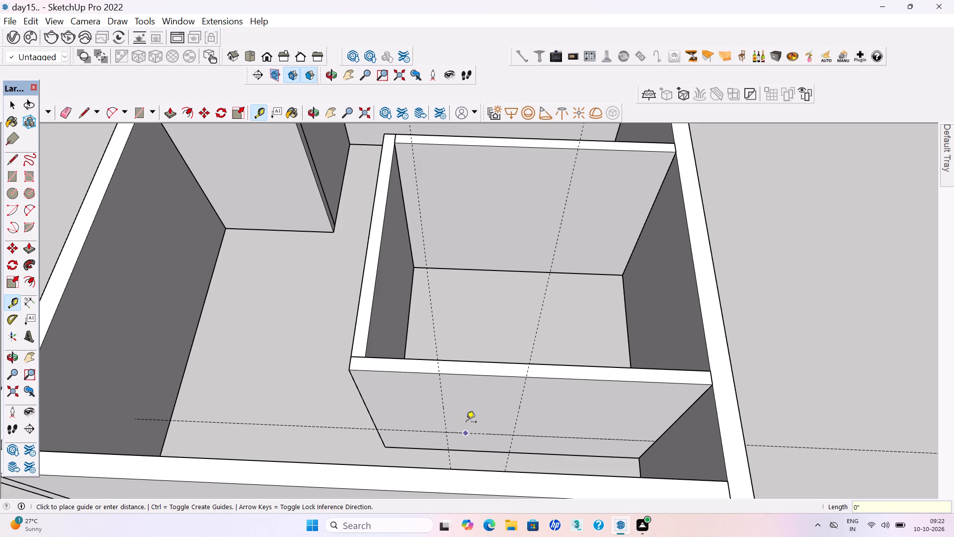
type("3'")
key("Return")
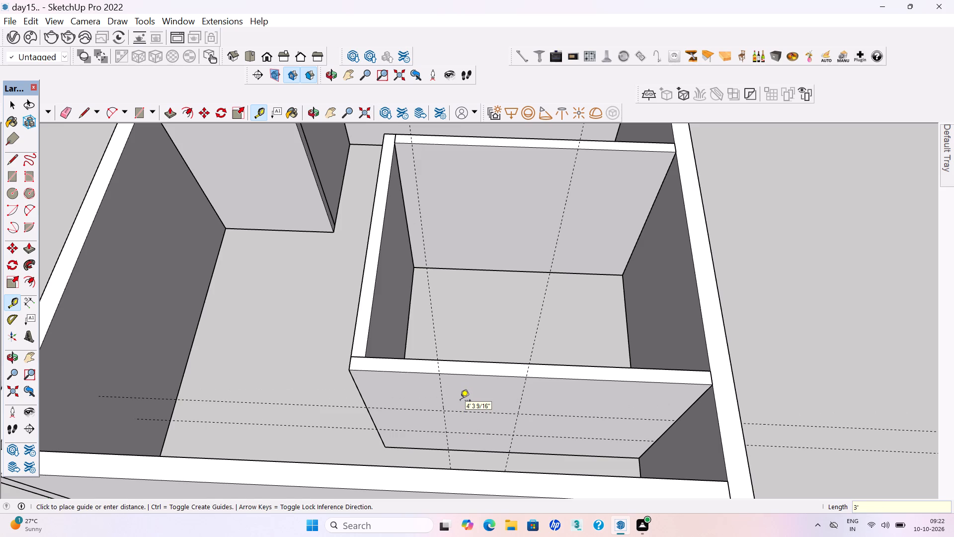
Open the front crosswise partition for editing and draw a 3' by 3' rectangle between the four guides.
key("space")
scroll(478, 456, "up", 2)
double_click(469, 415)
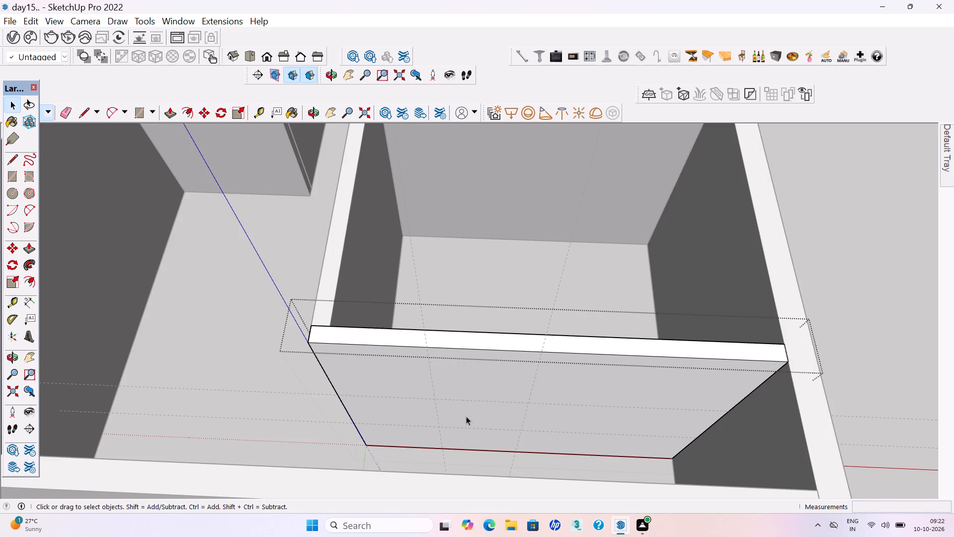
left_click(466, 416)
key("r")
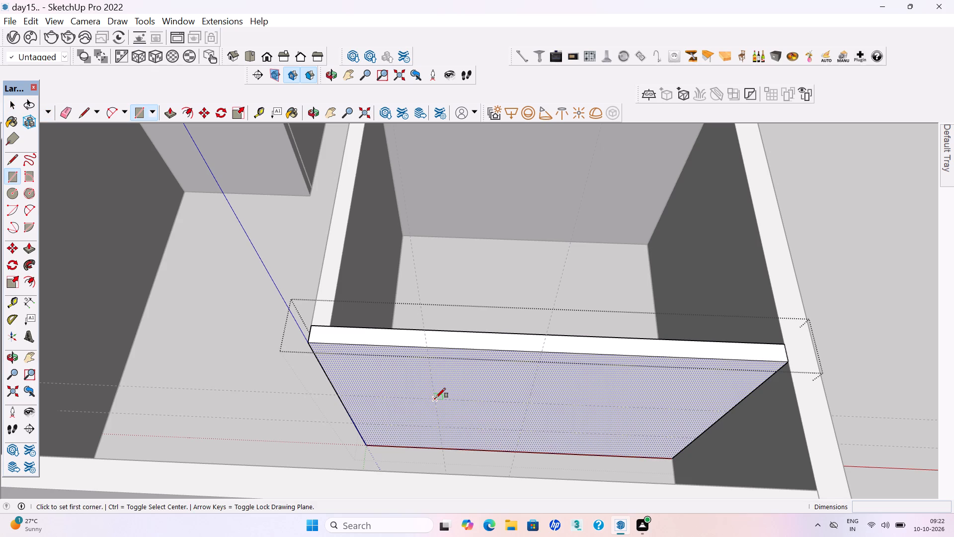
left_click(436, 398)
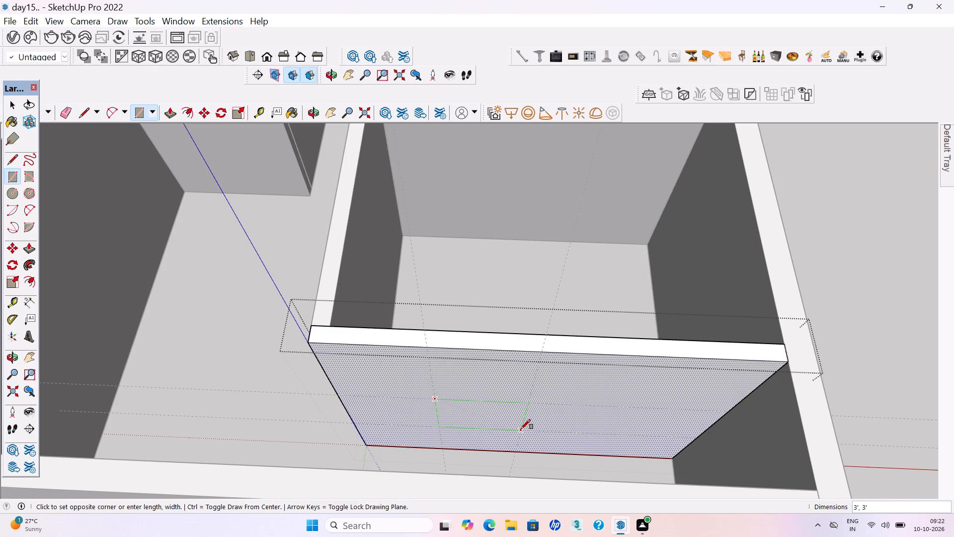
left_click(521, 429)
Push the 3' by 3' rectangle through the partition to cut a window opening, leave the group and save the model.
key("space")
left_click(480, 410)
key("p")
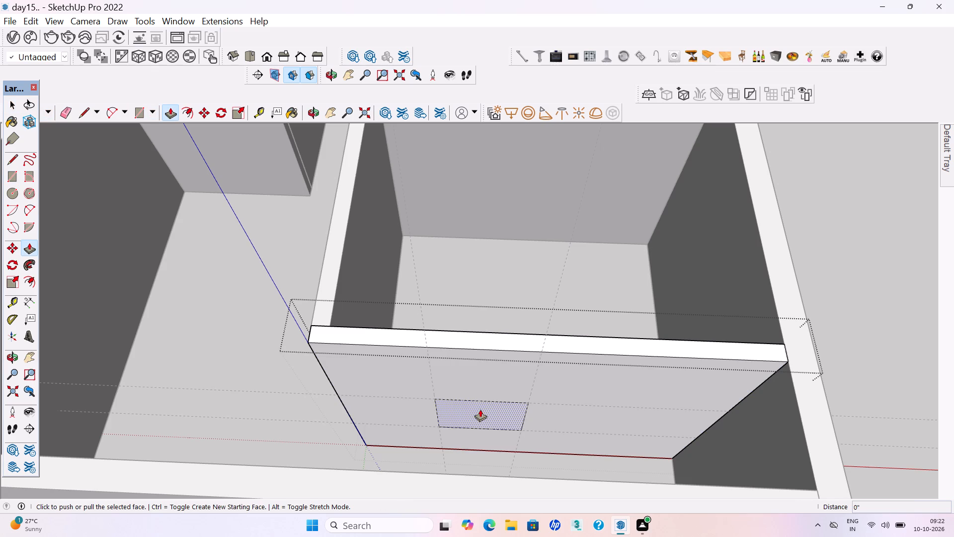
key("Return")
scroll(483, 420, "up", 3)
middle_click_drag(502, 423, 497, 399)
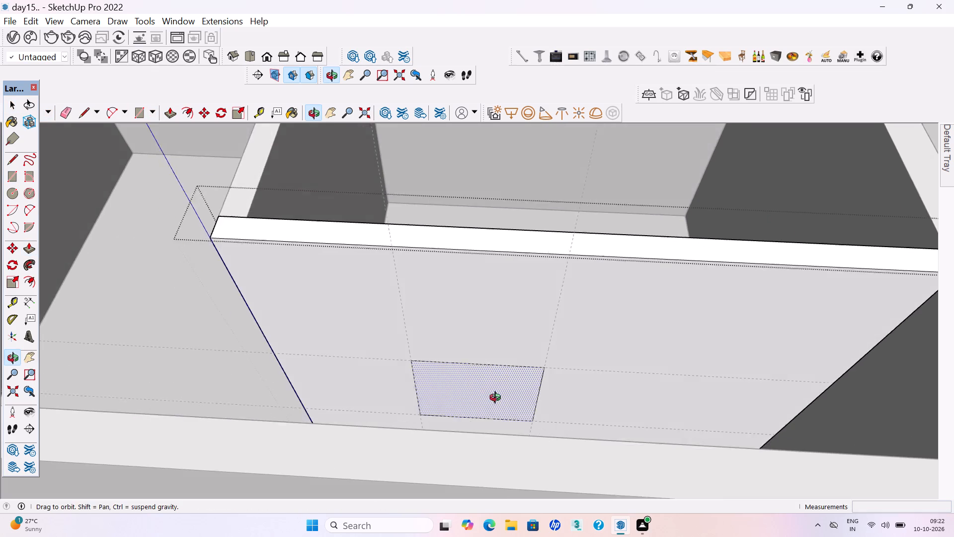
middle_click_drag(497, 399, 496, 395)
left_click(496, 401)
left_click(449, 370)
key("space")
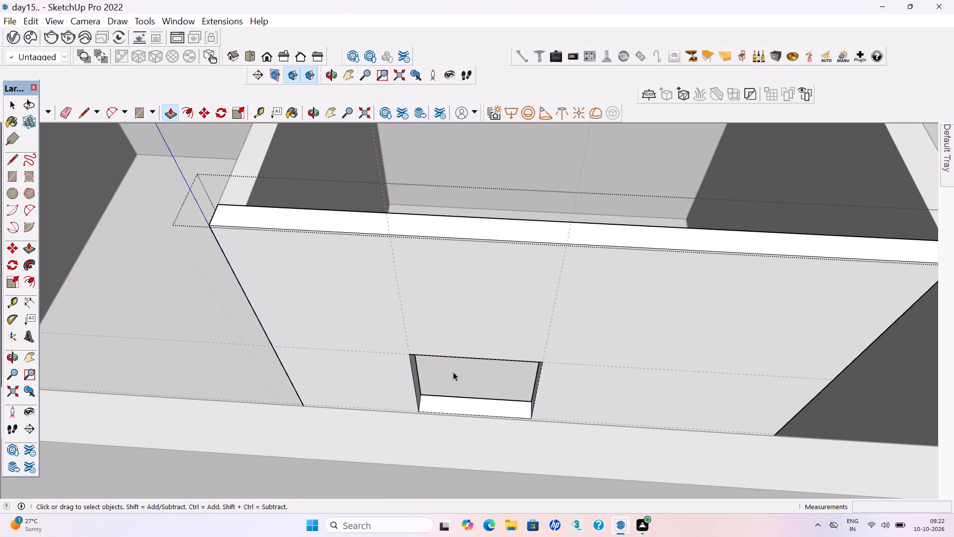
scroll(462, 374, "down", 16)
left_click(762, 453)
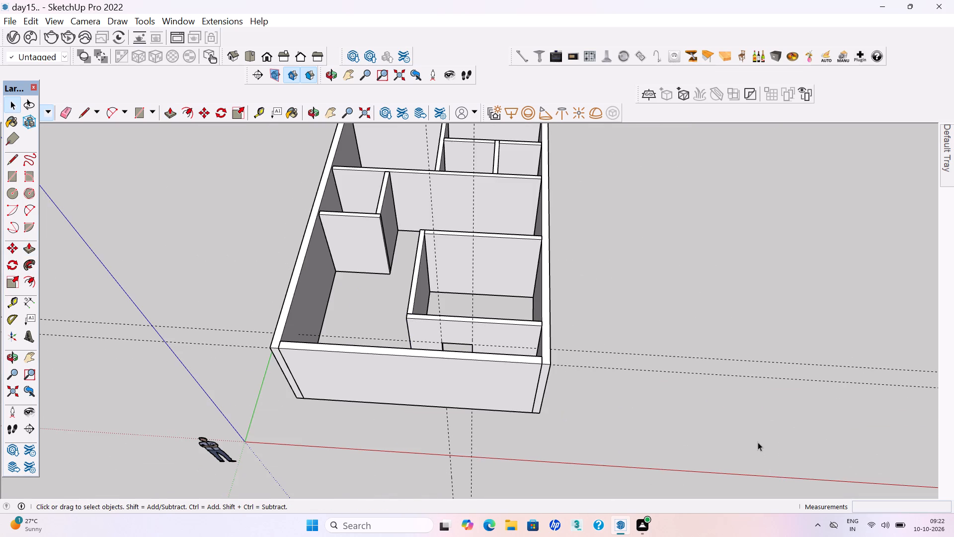
key("ctrl+s")
key("ctrl+s")
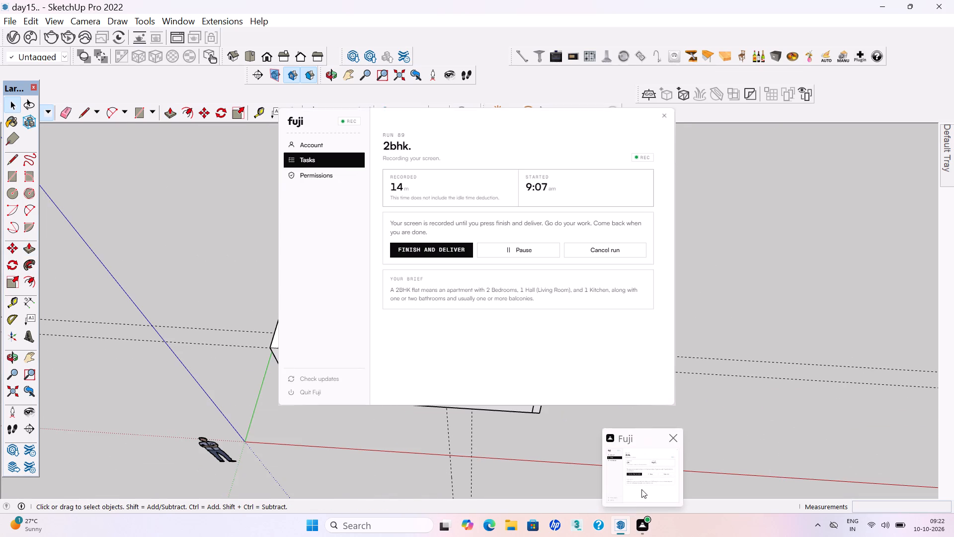
Delete the two vertical guides used for the window opening and save the model.
scroll(609, 180, "down", 4)
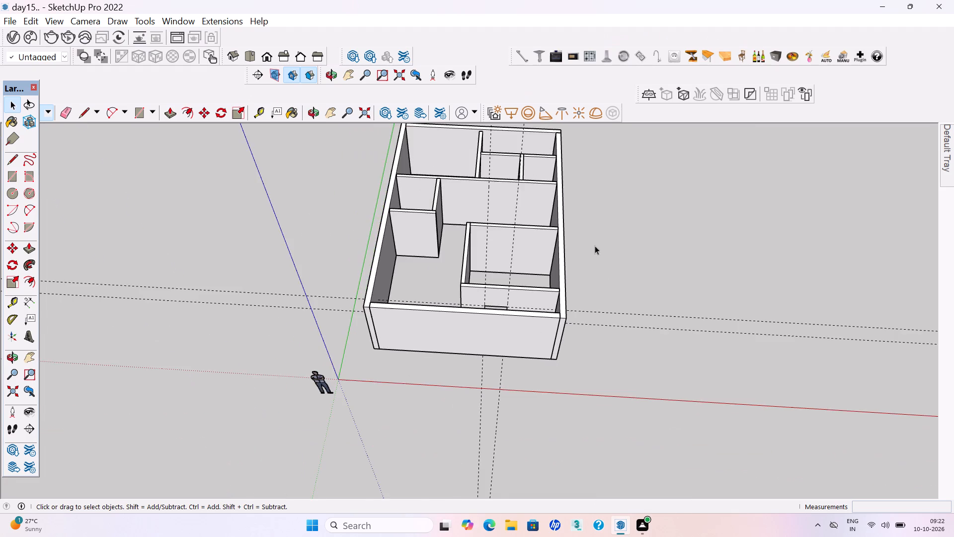
scroll(598, 238, "down", 4)
scroll(496, 194, "down", 3)
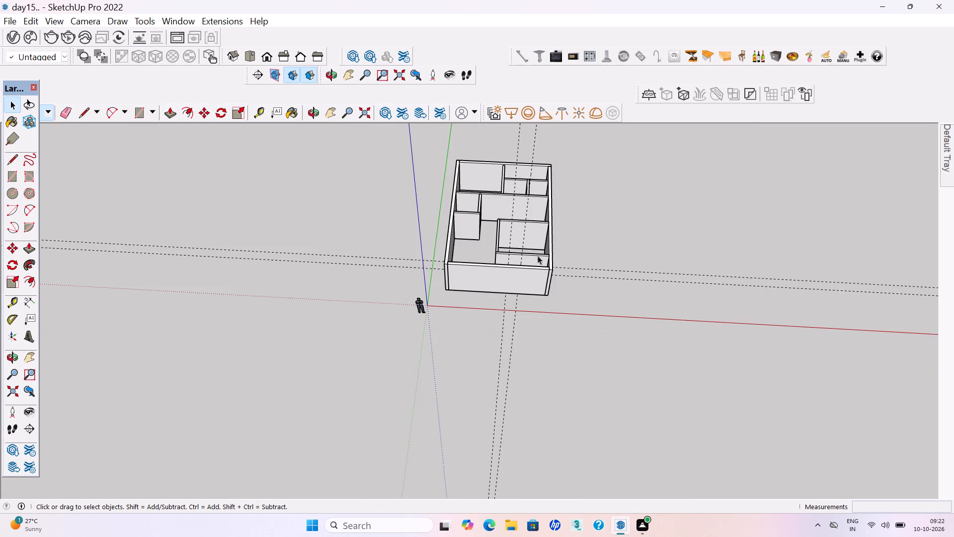
middle_click_drag(544, 260, 545, 345)
scroll(496, 376, "down", 6)
middle_click_drag(486, 357, 511, 275)
left_click_drag(562, 183, 500, 150)
key("Delete")
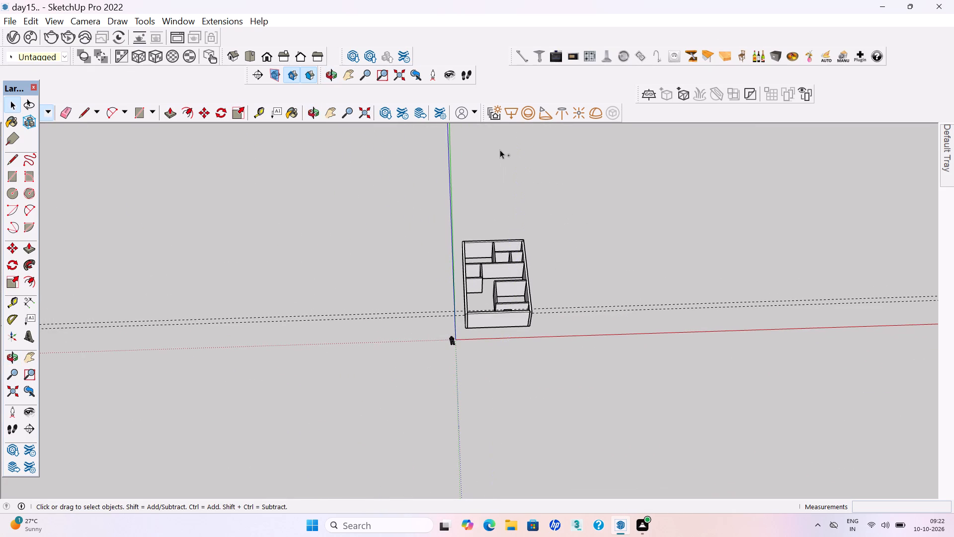
key("ctrl+s")
key("ctrl+s")
key("ctrl+s")
Delete the two horizontal guides used for the window opening and save the model.
scroll(495, 269, "down", 2)
middle_click_drag(488, 268, 492, 332)
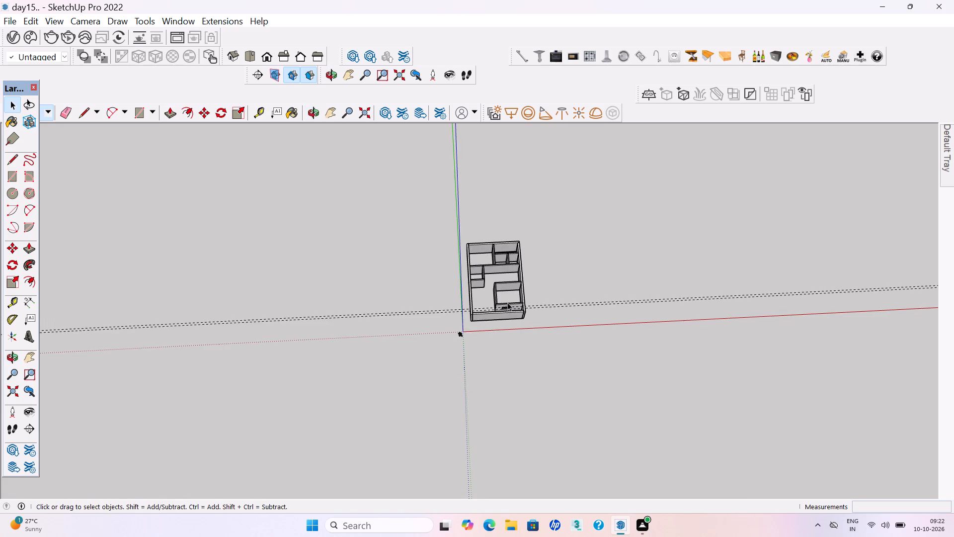
scroll(509, 298, "up", 10)
left_click_drag(624, 327, 612, 286)
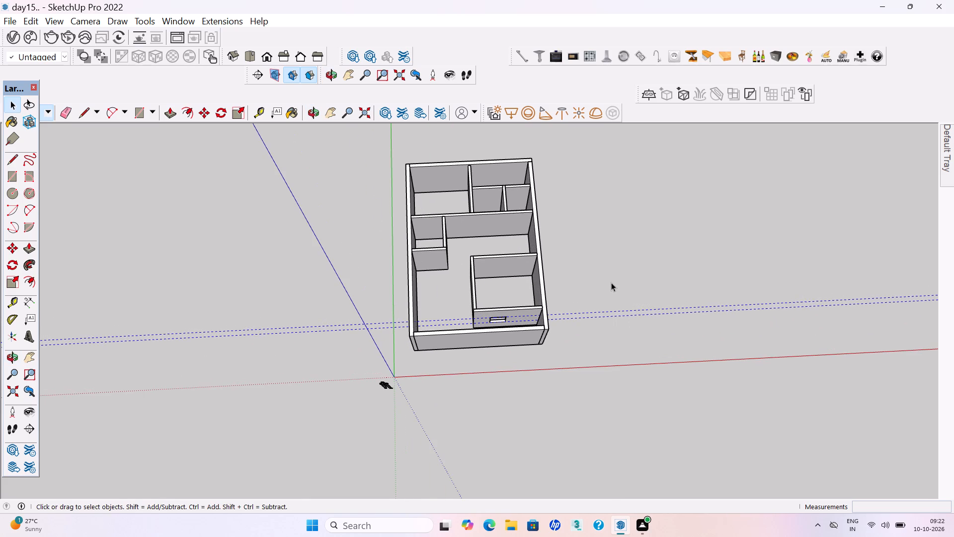
key("Delete")
key("ctrl+s")
key("ctrl+s")
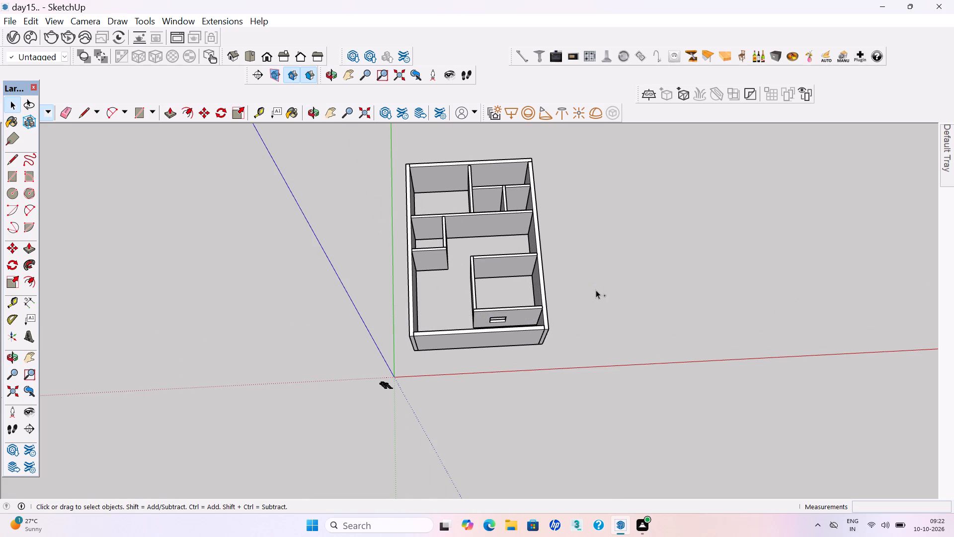
Place two vertical guides on the same room's lengthwise partition, one about 5 5/8" from the corner edge and another 3' beyond it.
scroll(587, 317, "down", 1)
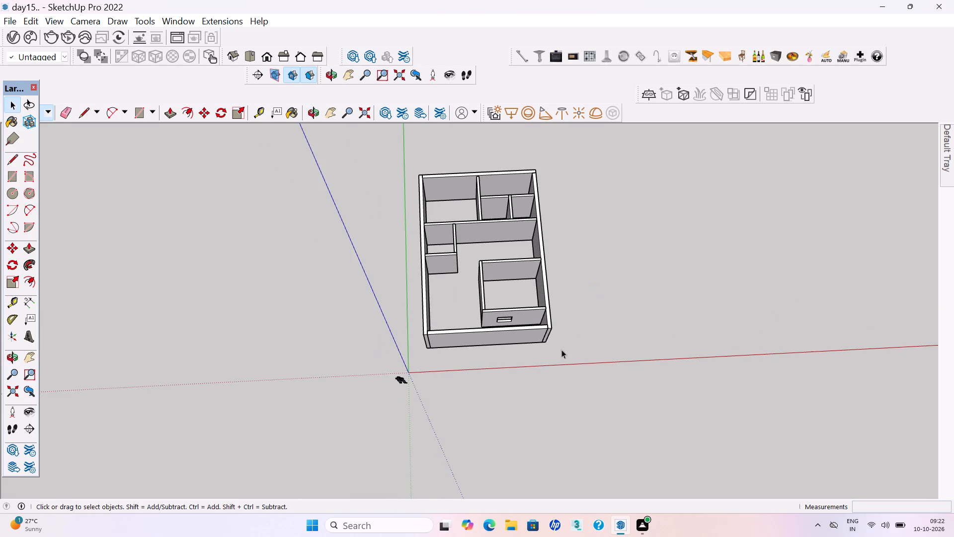
middle_click_drag(484, 323, 480, 285)
scroll(481, 270, "up", 9)
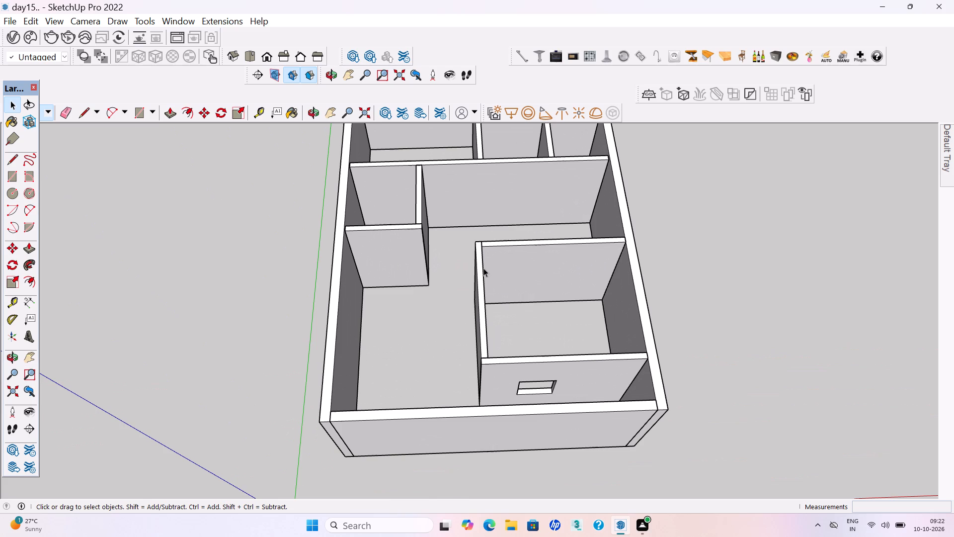
scroll(483, 268, "up", 1)
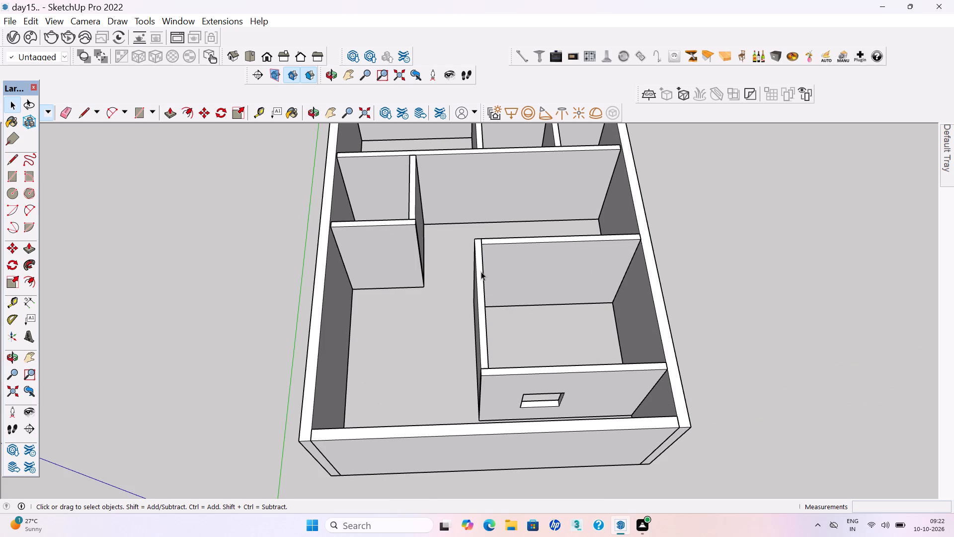
middle_click_drag(441, 361, 766, 334)
scroll(585, 250, "up", 3)
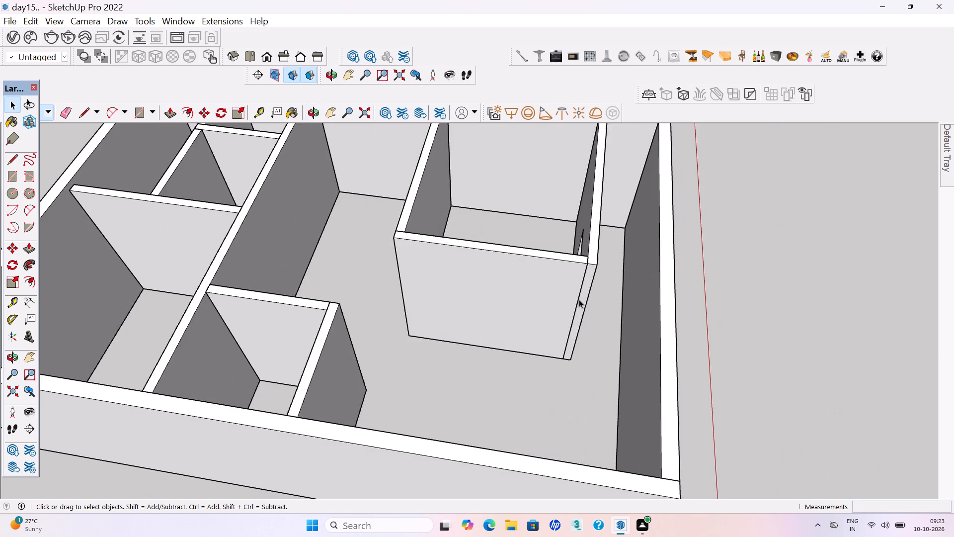
middle_click_drag(579, 299, 598, 268)
scroll(589, 270, "up", 2)
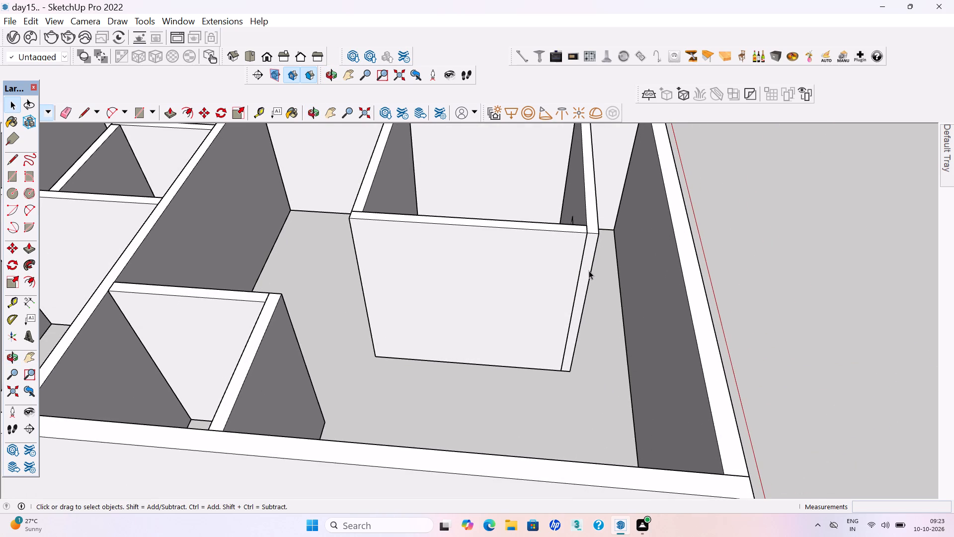
key("t")
left_click(579, 287)
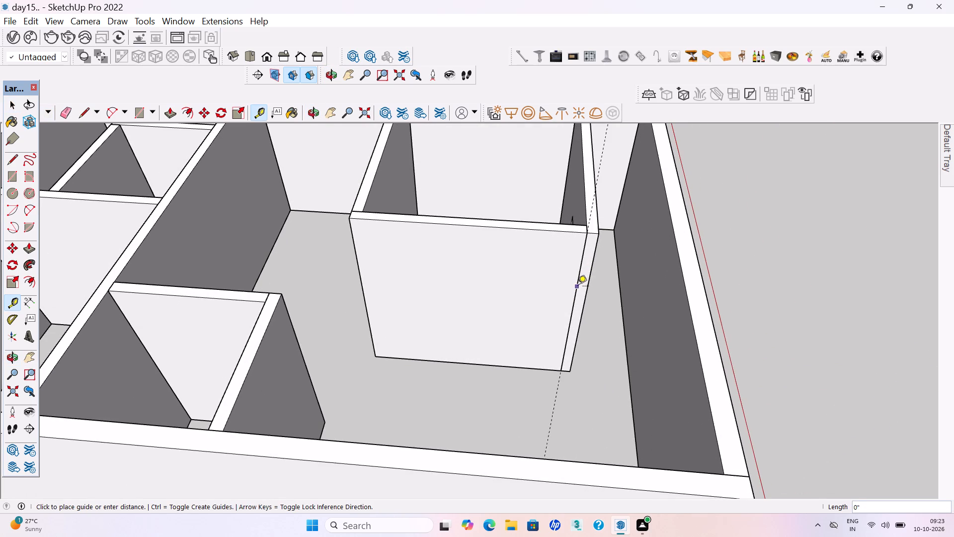
left_click(567, 281)
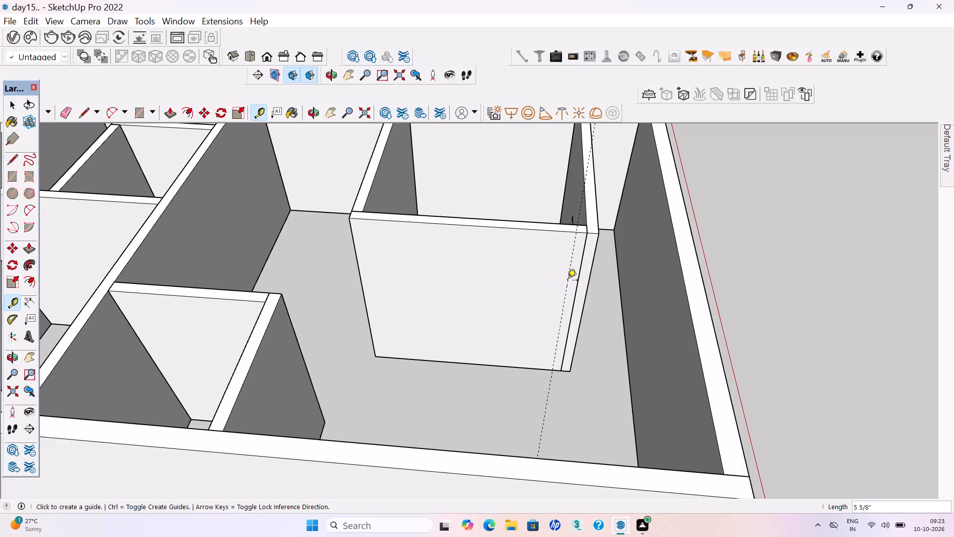
left_click(568, 279)
type("3'")
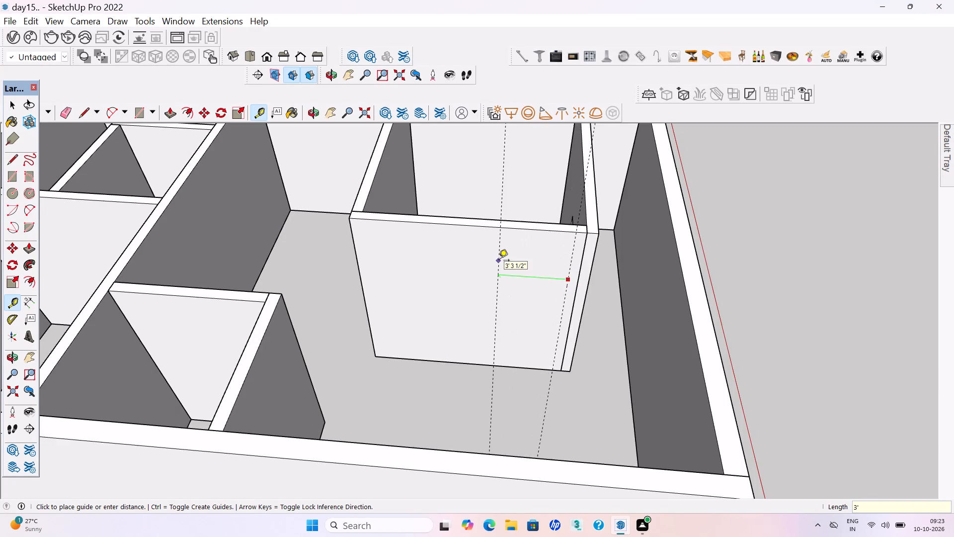
key("Return")
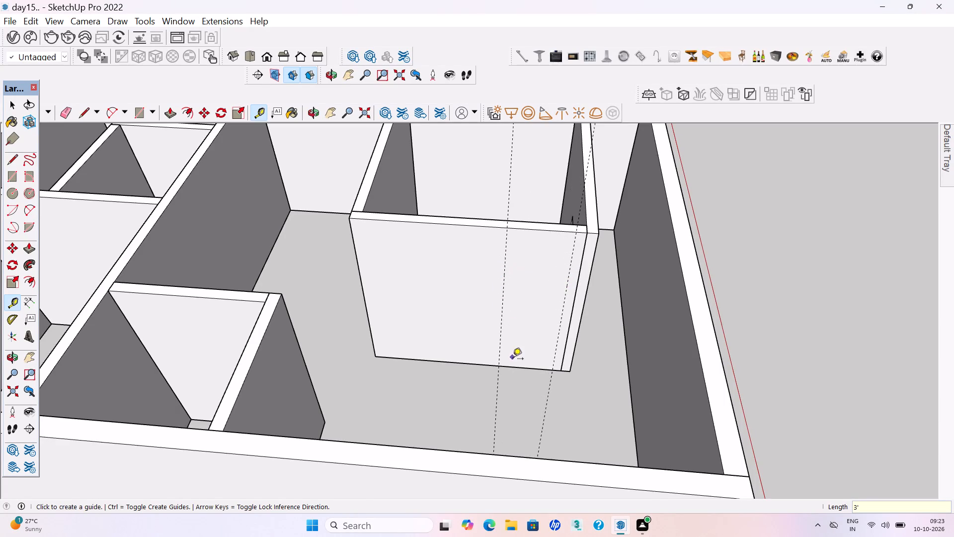
Place a horizontal guide 7' above the base of the lengthwise partition.
left_click(517, 364)
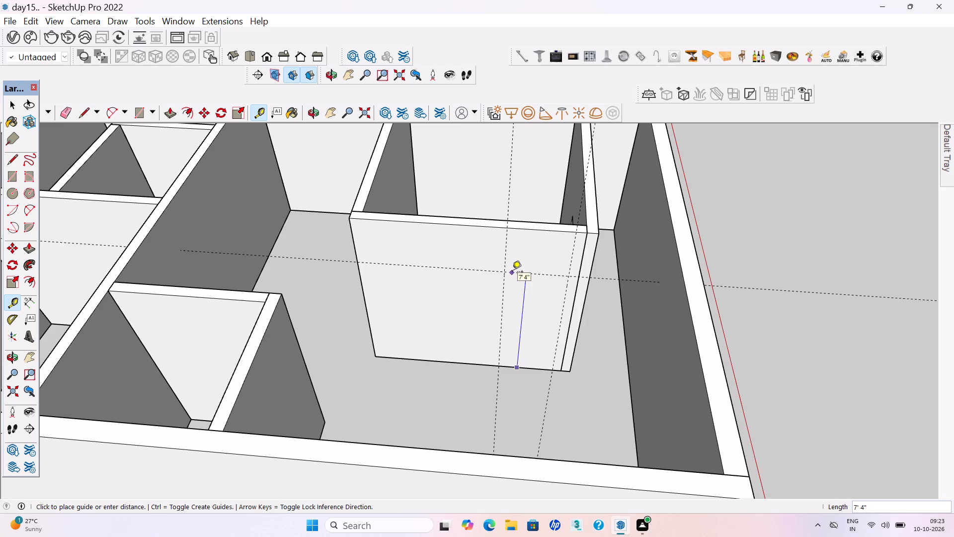
type("7'")
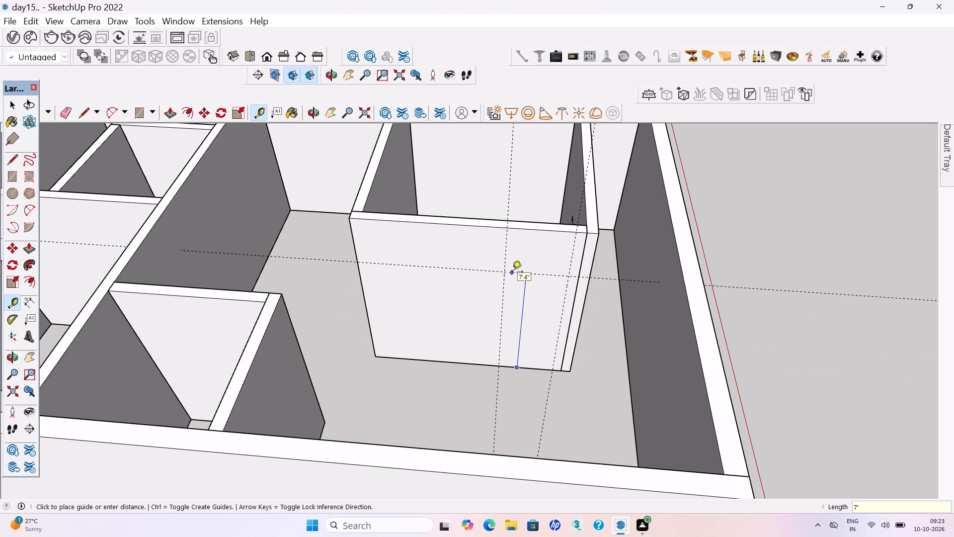
key("Return")
Open the lengthwise partition for editing and draw a 7' by 3' door rectangle on its face between the guides.
key("space")
left_click(526, 319)
left_click(526, 319)
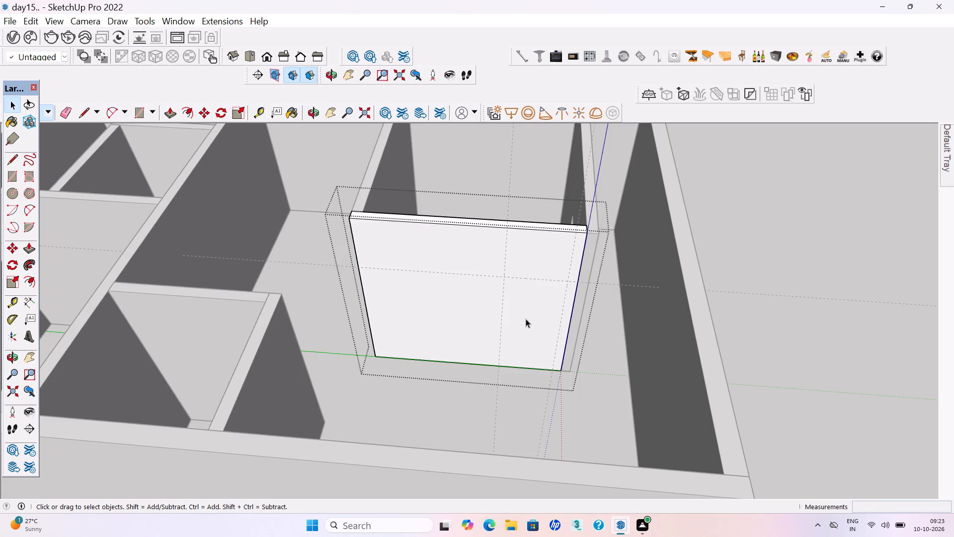
left_click(519, 317)
key("r")
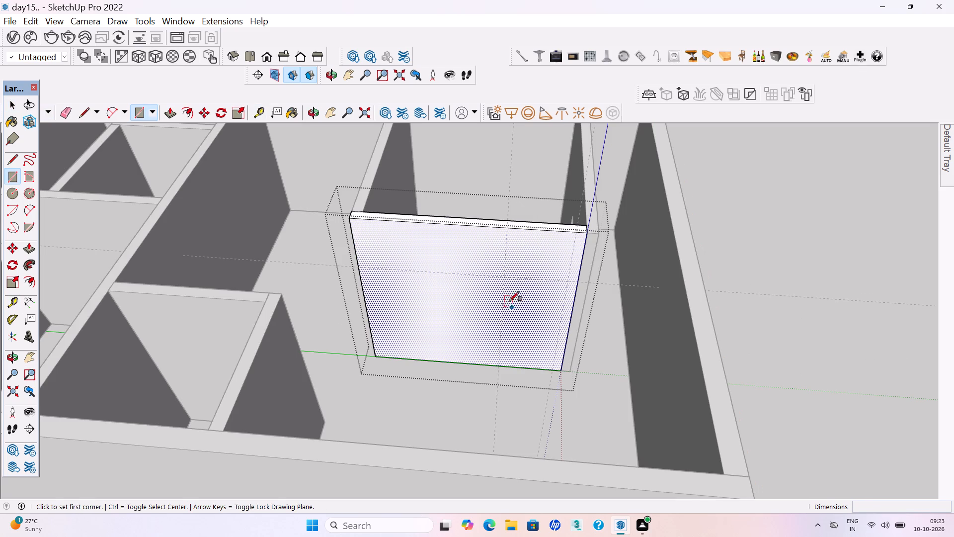
left_click(506, 277)
left_click(552, 370)
Push the door rectangle through the partition's thickness to cut the opening, then save the model.
key("p")
left_click(537, 348)
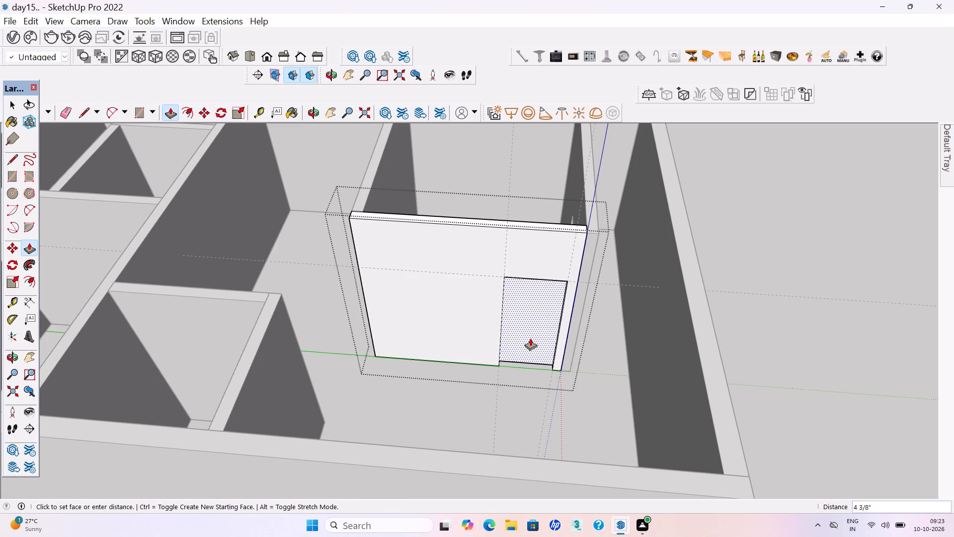
left_click(522, 324)
key("space")
scroll(528, 326, "down", 4)
left_click(719, 335)
scroll(714, 338, "down", 1)
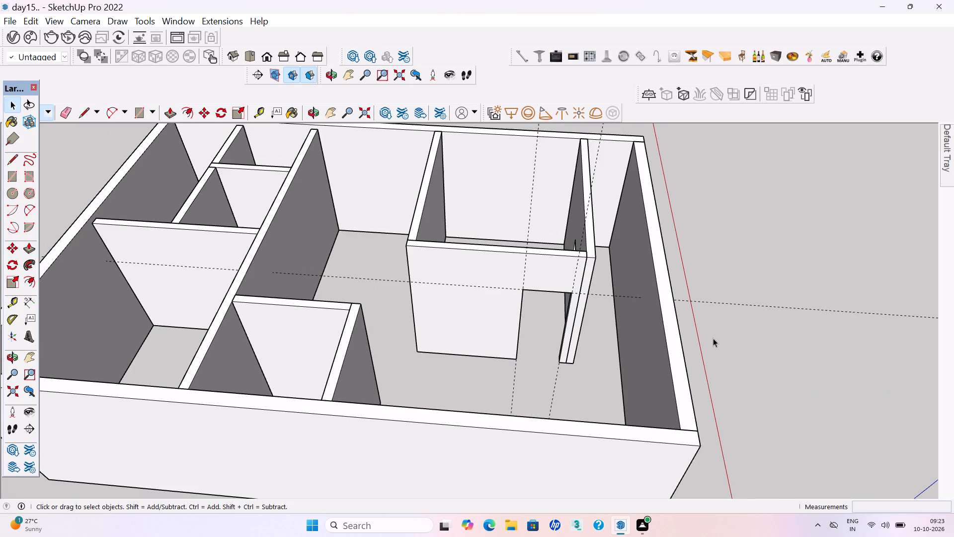
key("ctrl+s")
key("ctrl+s")
key("ctrl+s")
key("ctrl+s")
key("ctrl+s")
key("ctrl+s")
key("ctrl+s")
key("ctrl+s")
key("ctrl+s")
Delete the two vertical guides and the horizontal guide used for this door opening.
scroll(464, 425, "down", 1)
scroll(534, 399, "down", 10)
middle_click_drag(551, 381, 529, 334)
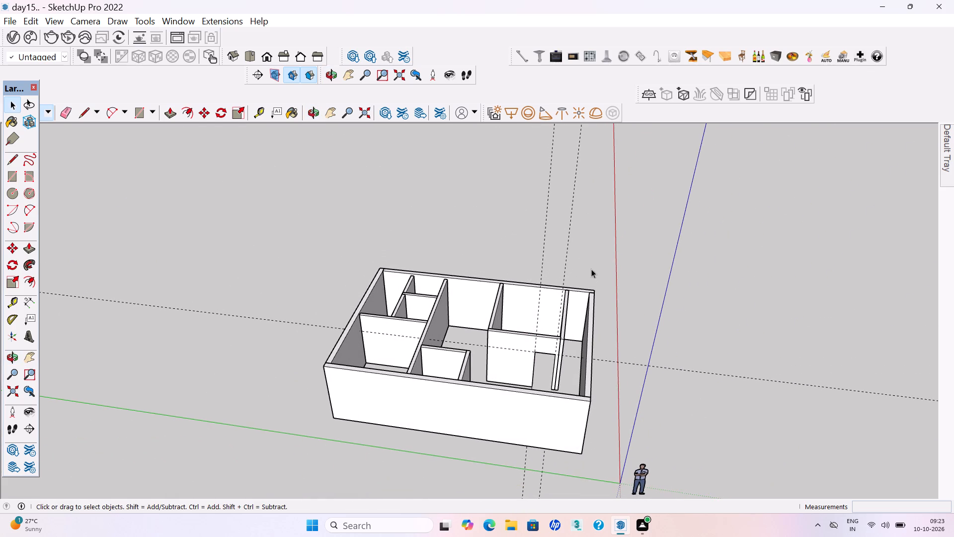
left_click_drag(585, 252, 522, 201)
key("Delete")
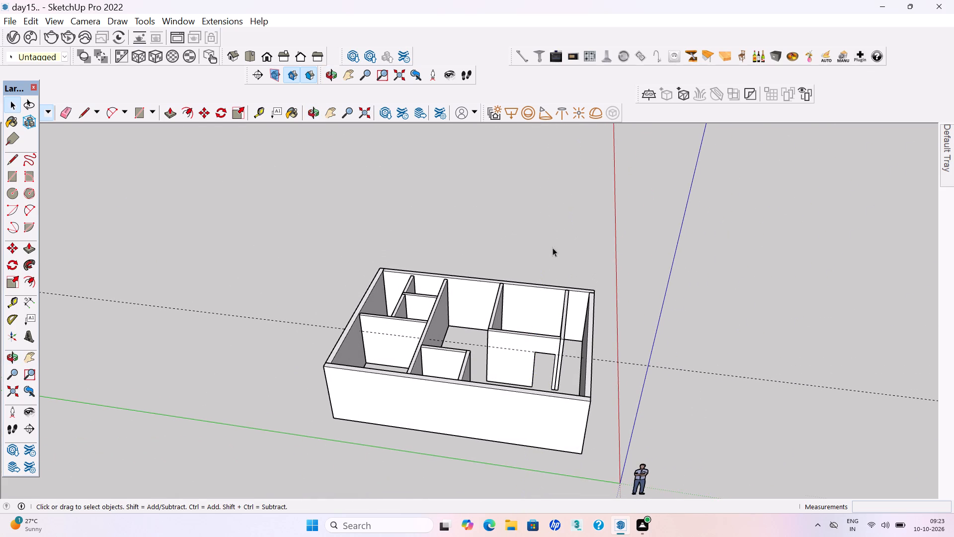
scroll(557, 264, "down", 2)
left_click_drag(694, 380, 676, 337)
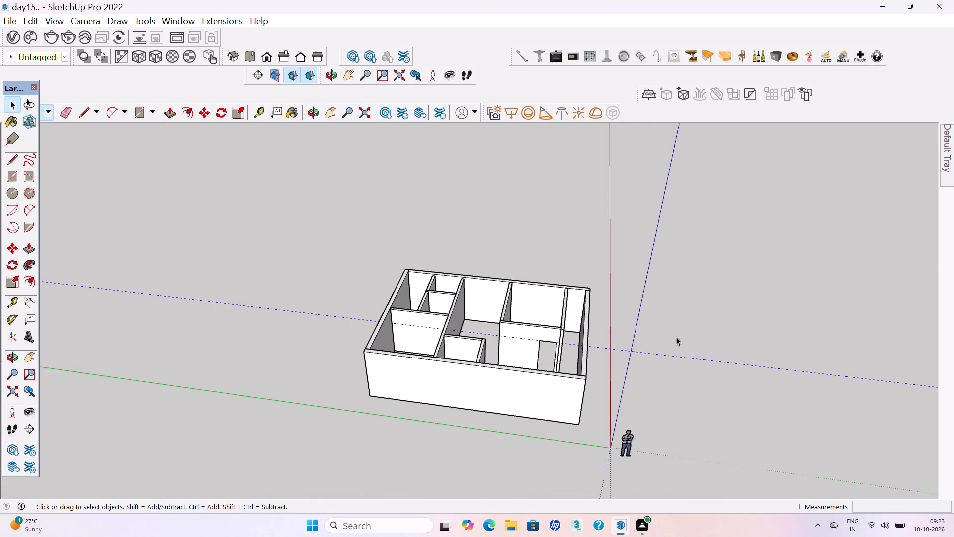
key("Delete")
Place two vertical guides on the small room's lengthwise partition, one close to its corner with the full-width cross partition and another 3' beyond it.
scroll(557, 341, "down", 2)
middle_click_drag(528, 340, 557, 351)
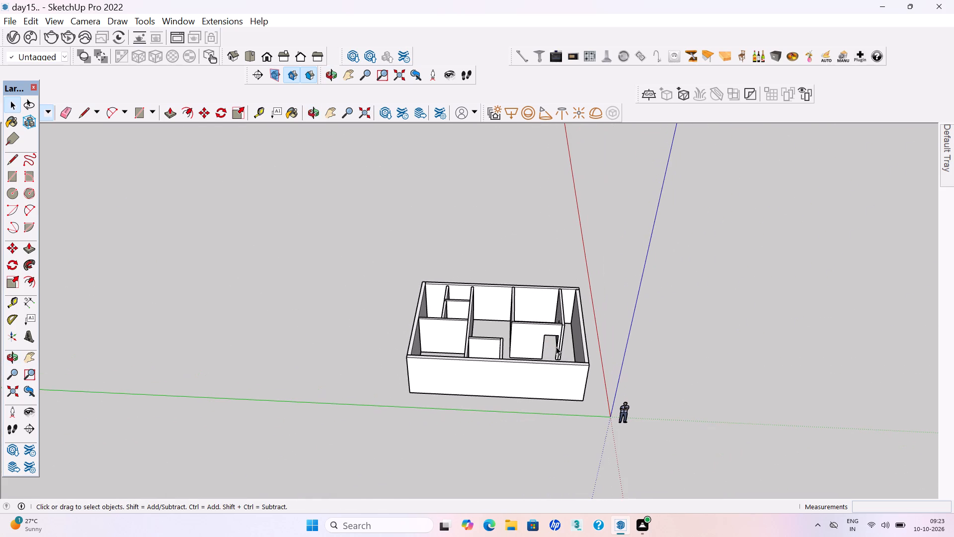
middle_click_drag(596, 330, 532, 349)
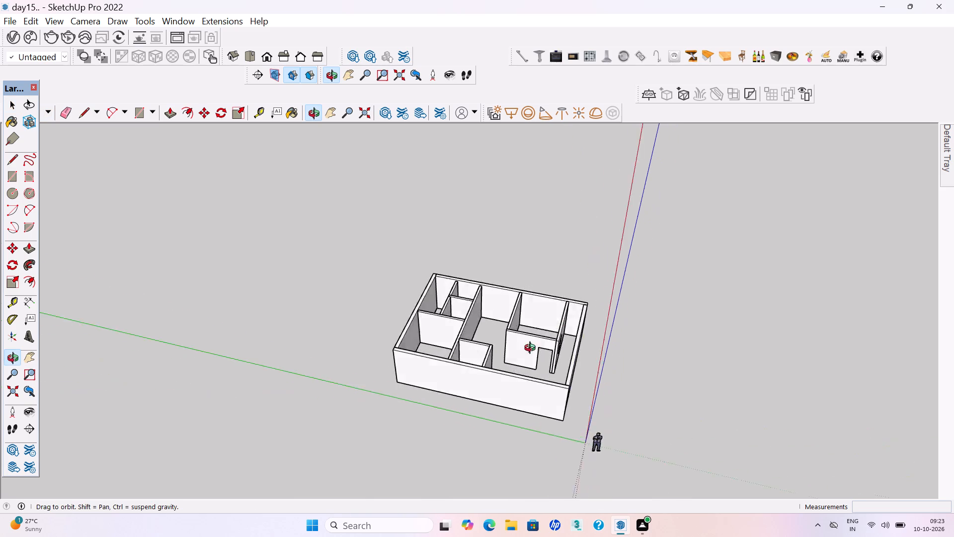
middle_click_drag(532, 349, 322, 395)
scroll(465, 322, "up", 4)
scroll(445, 360, "up", 2)
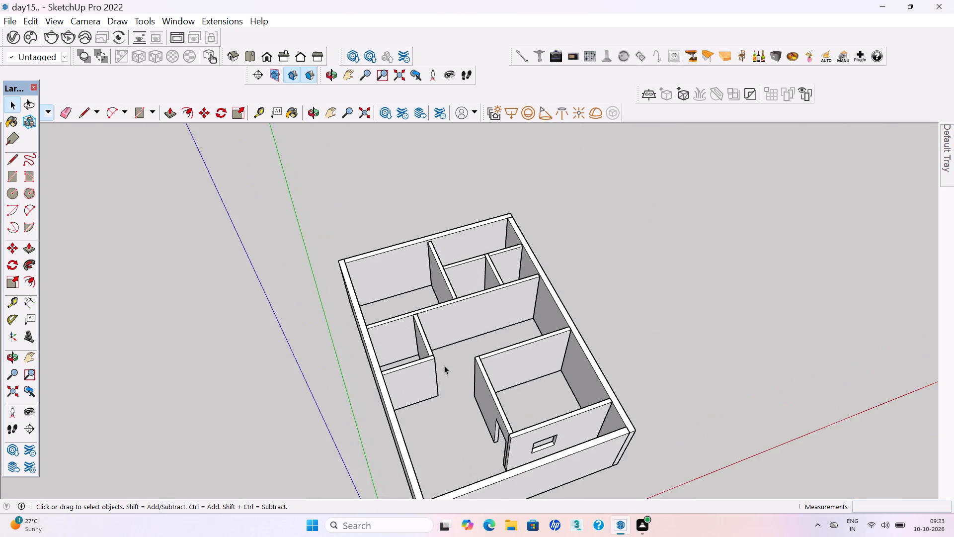
middle_click_drag(441, 367, 511, 349)
scroll(499, 354, "up", 5)
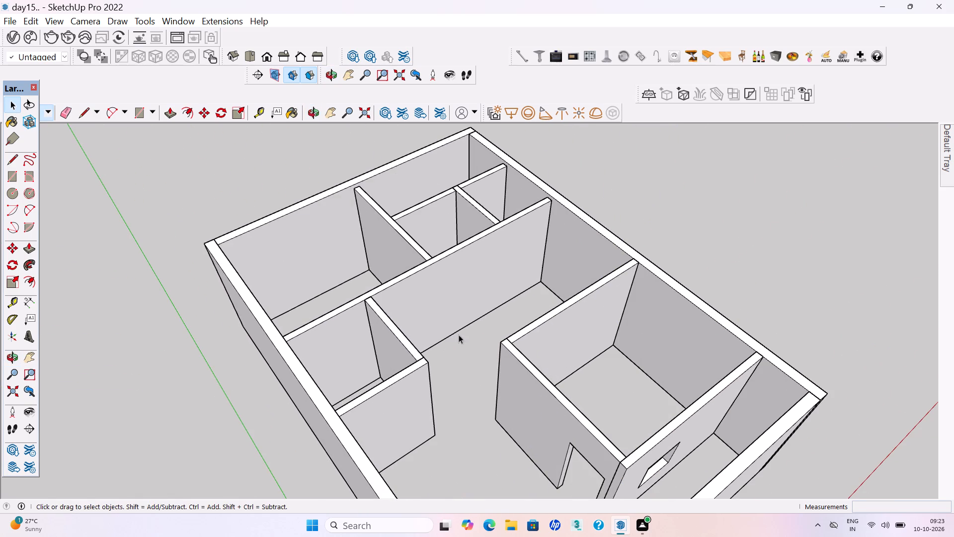
scroll(586, 361, "down", 1)
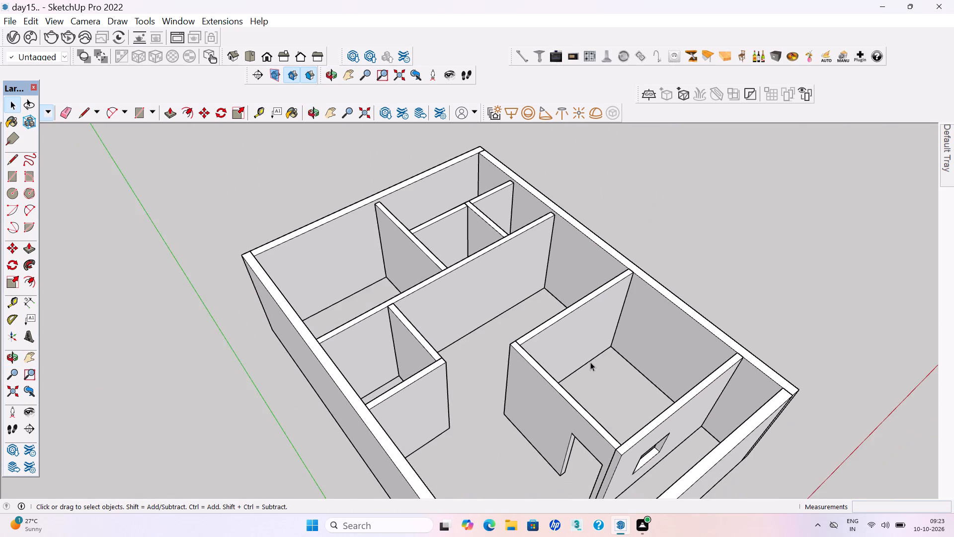
scroll(590, 362, "down", 2)
middle_click_drag(592, 362, 439, 384)
middle_click(439, 384)
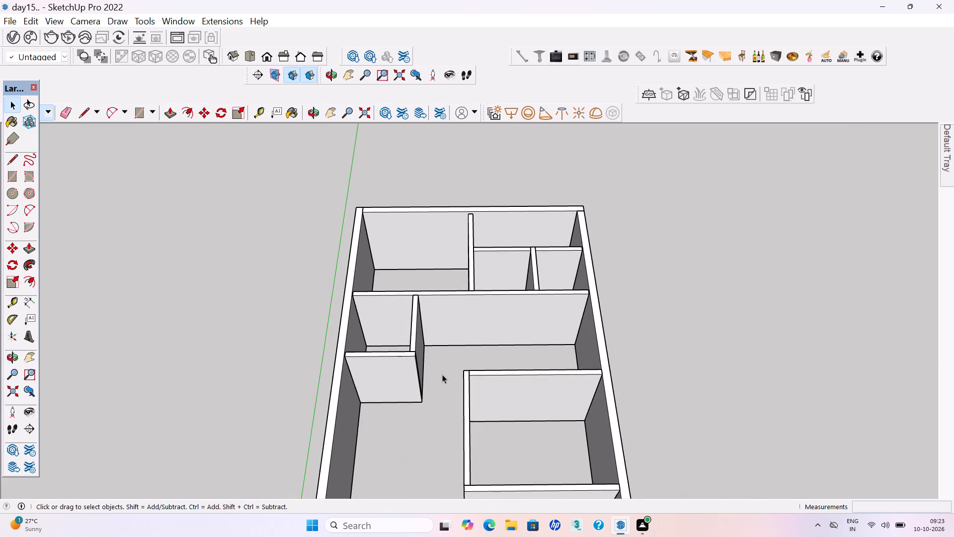
scroll(410, 333, "up", 3)
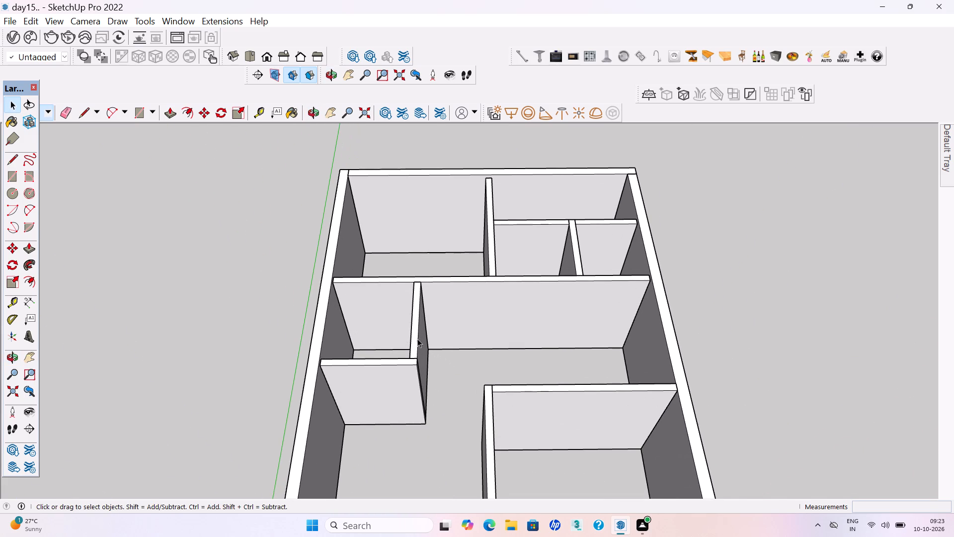
scroll(559, 320, "down", 3)
middle_click_drag(564, 338, 307, 350)
middle_click_drag(506, 341, 428, 341)
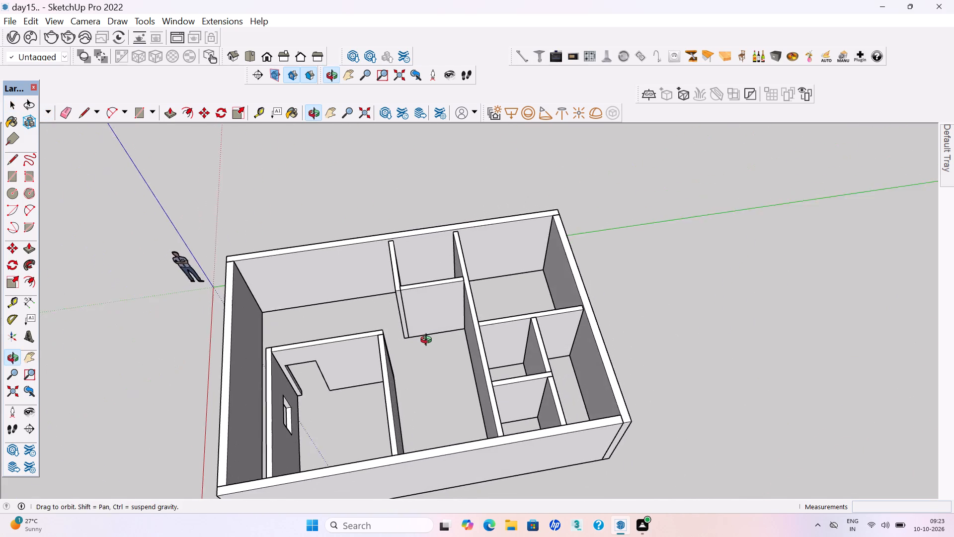
middle_click_drag(428, 341, 425, 341)
middle_click(425, 341)
scroll(444, 297, "up", 4)
middle_click_drag(442, 293, 437, 257)
scroll(437, 270, "up", 3)
middle_click_drag(447, 292, 426, 316)
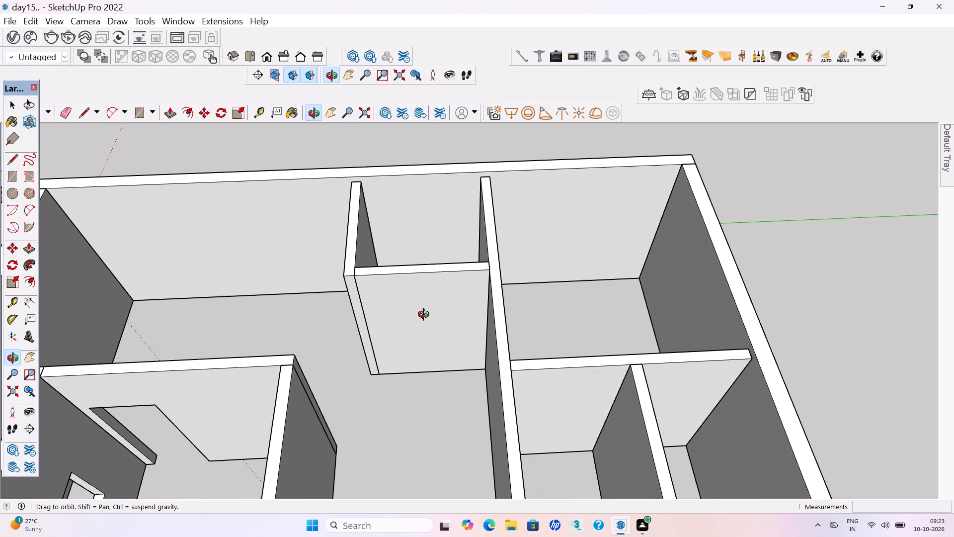
middle_click_drag(426, 316, 426, 316)
scroll(426, 316, "up", 1)
key("t")
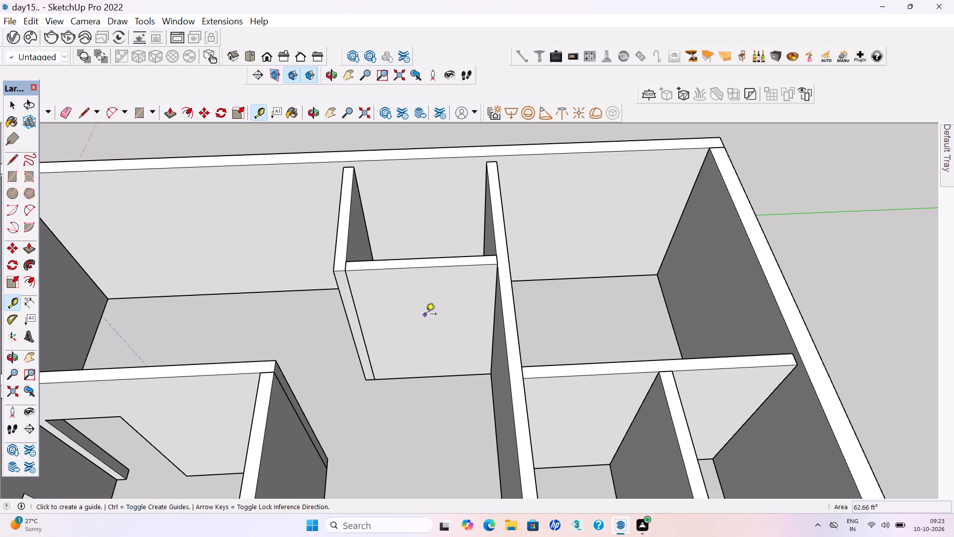
left_click(493, 299)
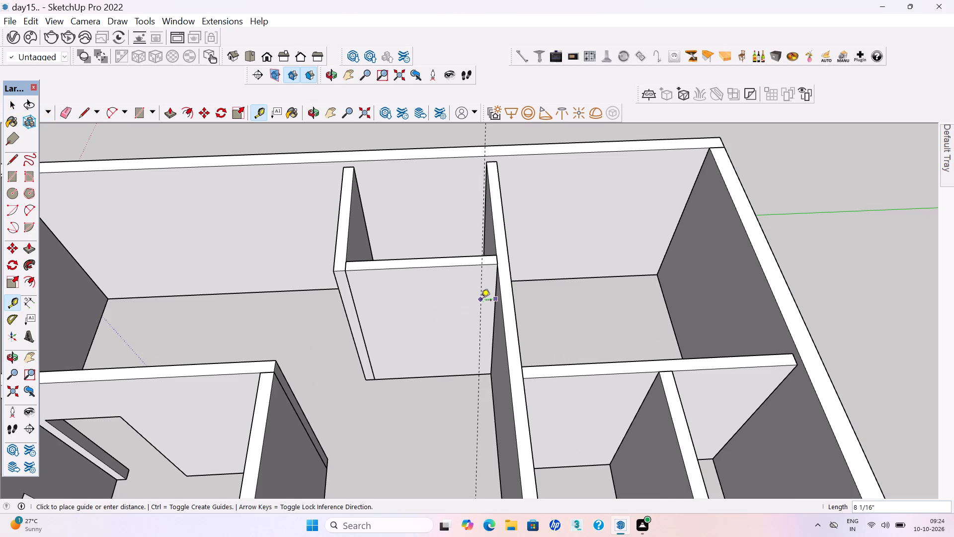
left_click(484, 301)
left_click(486, 302)
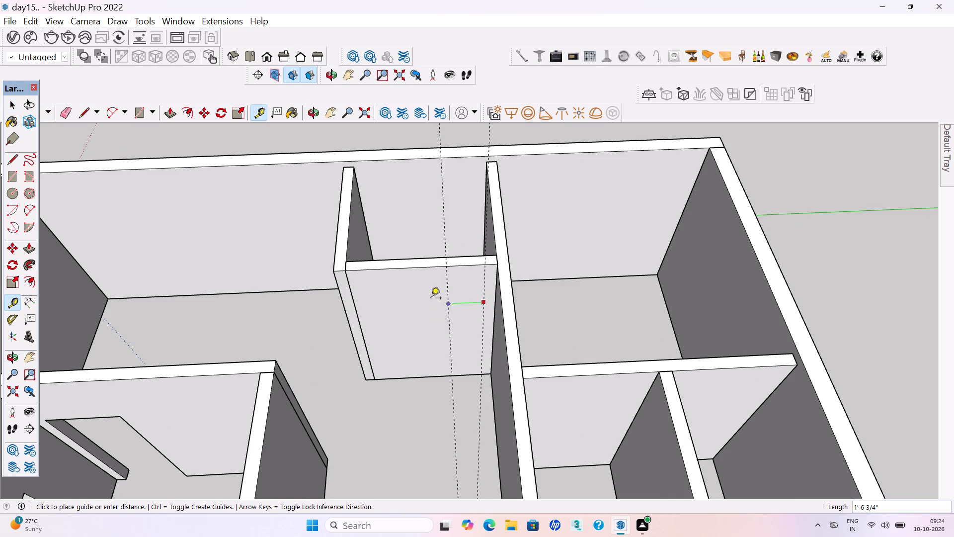
type("3'")
key("Return")
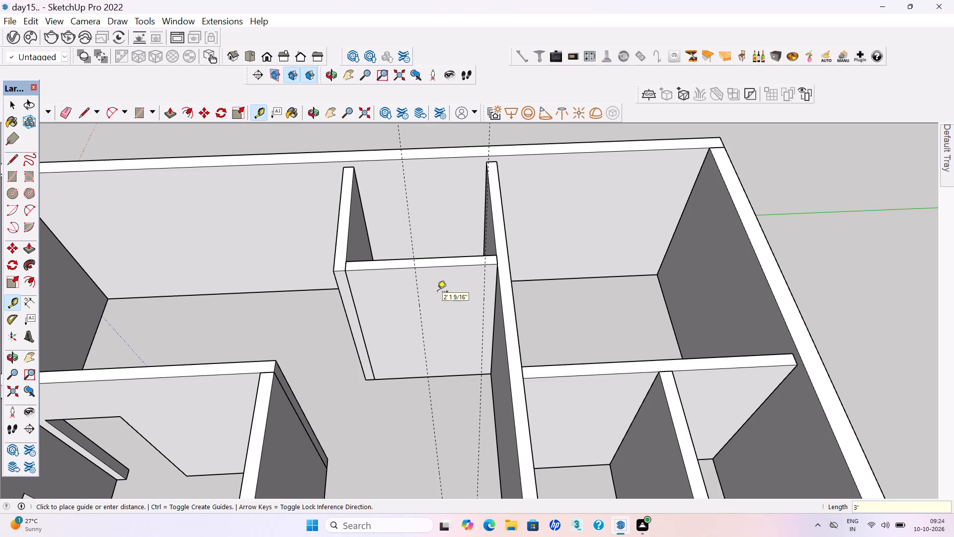
Place a horizontal guide 7' above the base of the small room's lengthwise partition.
left_click(449, 375)
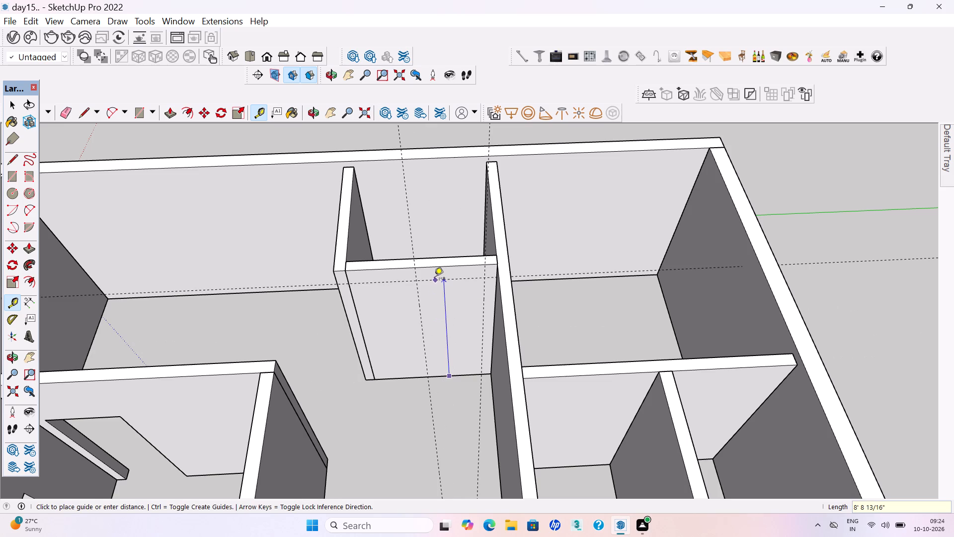
type("7'")
key("Return")
Open the small room's partition for editing and draw a 7' by 3' door rectangle on its face between the guides.
key("space")
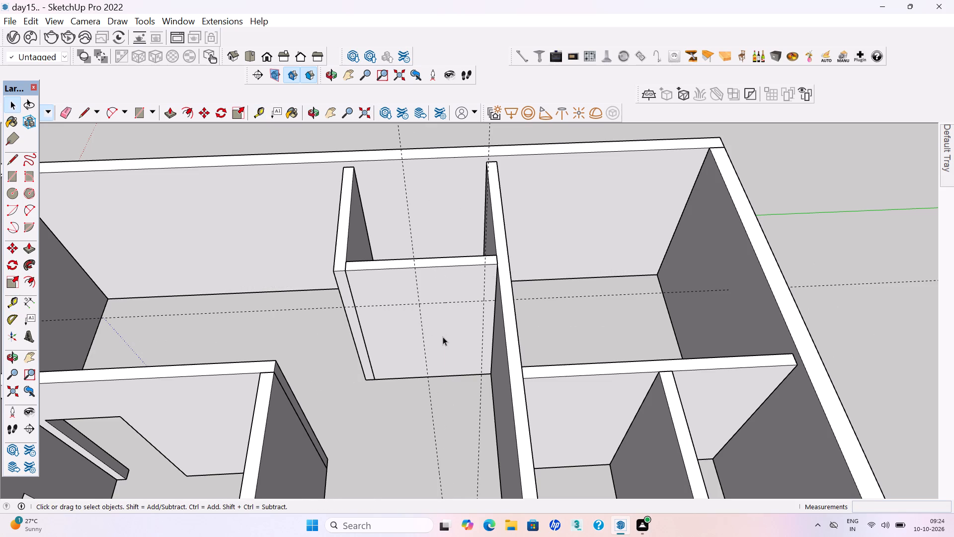
double_click(443, 337)
left_click(443, 336)
key("r")
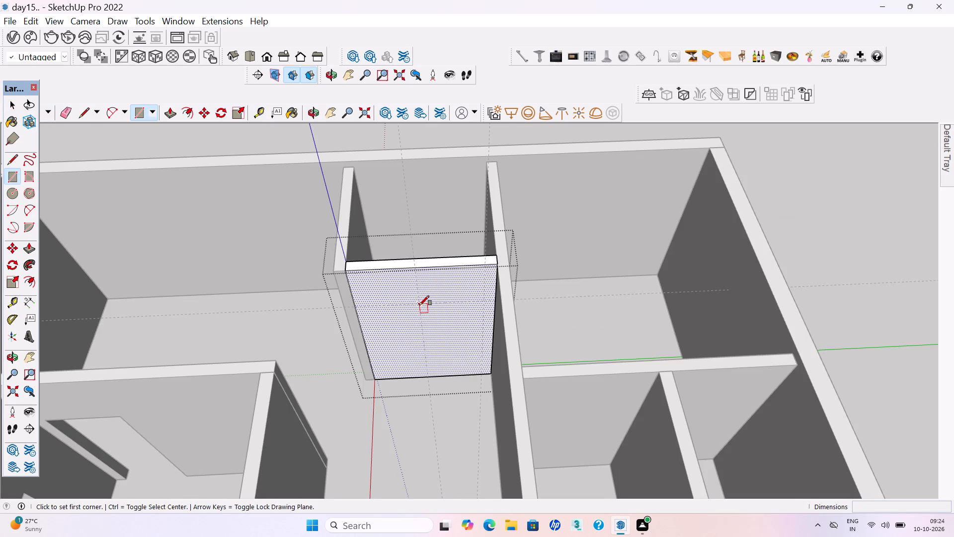
left_click(421, 304)
left_click(480, 374)
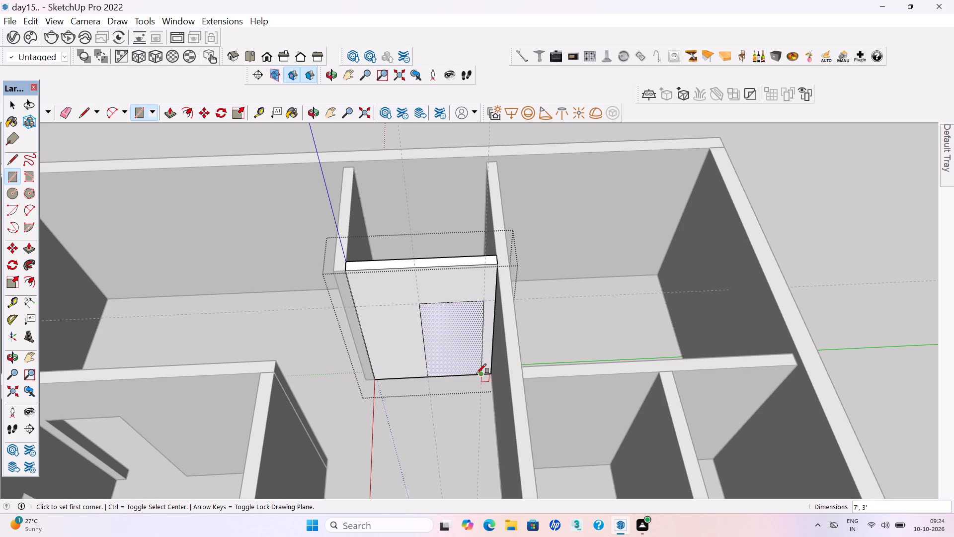
Push the door rectangle 6" through the small room's partition to cut the opening, then save the model.
key("p")
left_click(464, 363)
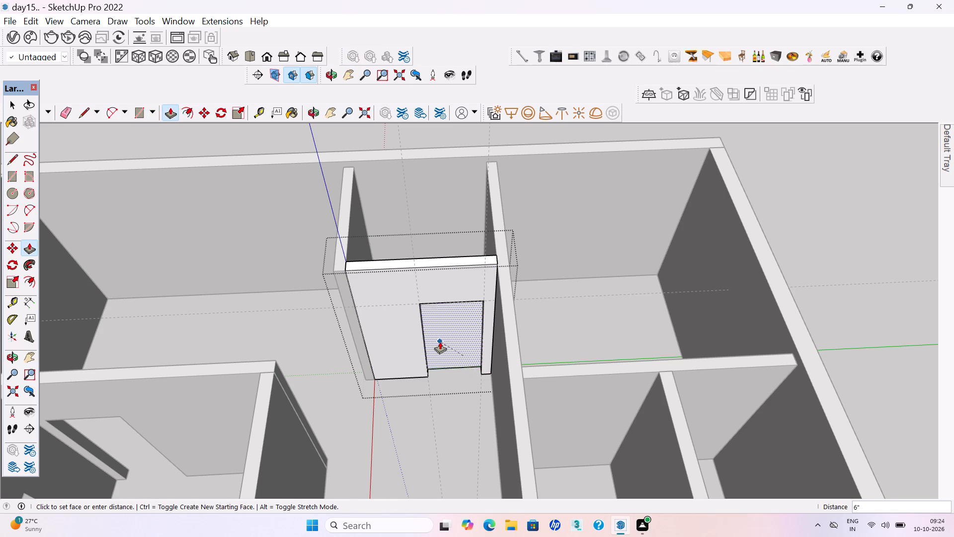
left_click(440, 342)
key("space")
scroll(443, 339, "down", 4)
left_click(816, 263)
scroll(595, 272, "down", 1)
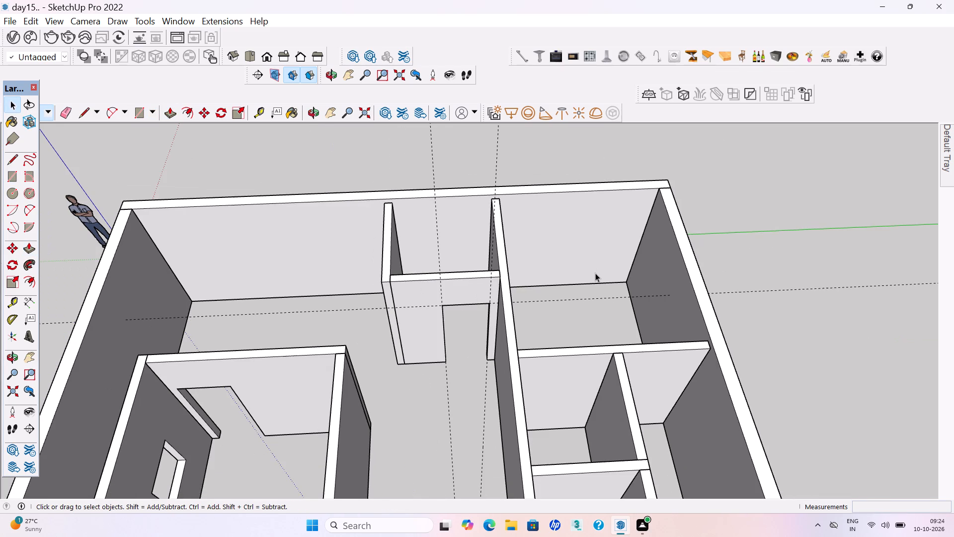
key("ctrl+s")
key("ctrl+s")
key("ctrl+s")
Delete the two vertical guides and the horizontal guide used for the small room's door opening.
scroll(459, 317, "down", 5)
middle_click_drag(455, 327, 458, 262)
left_click_drag(499, 201, 435, 171)
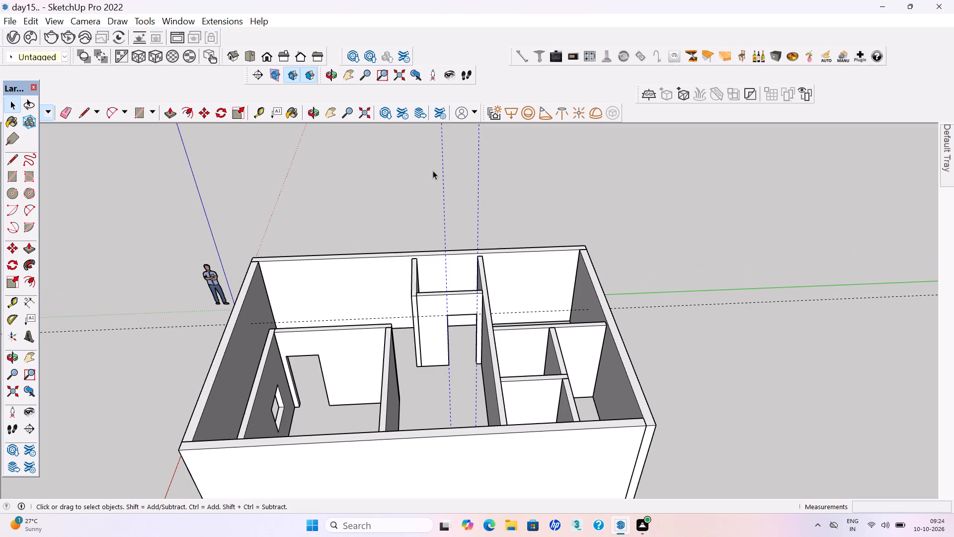
key("Delete")
left_click_drag(747, 325, 724, 286)
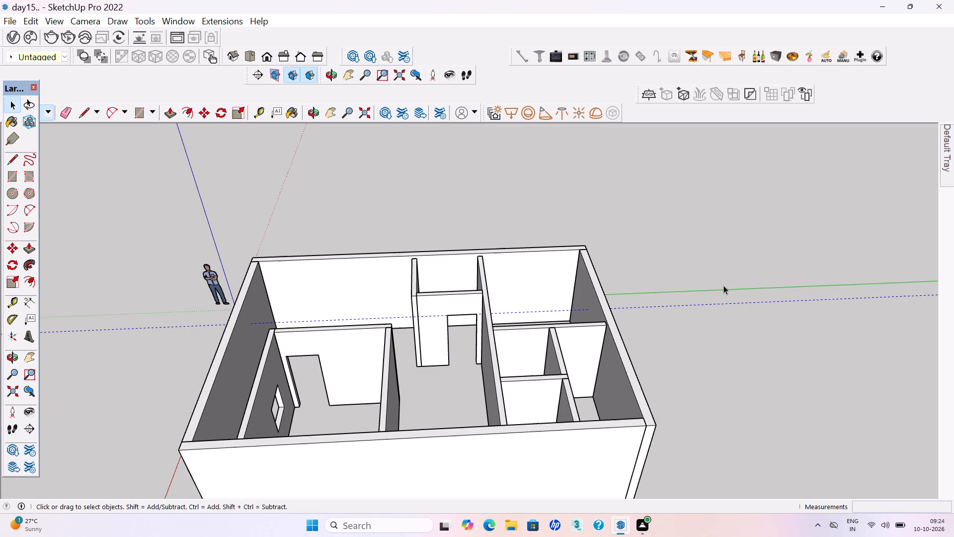
key("Delete")
Place two vertical guides 3' apart on the full-width partition, between the small room and the building's long outer wall.
scroll(388, 290, "down", 2)
middle_click_drag(414, 286, 425, 326)
middle_click(425, 326)
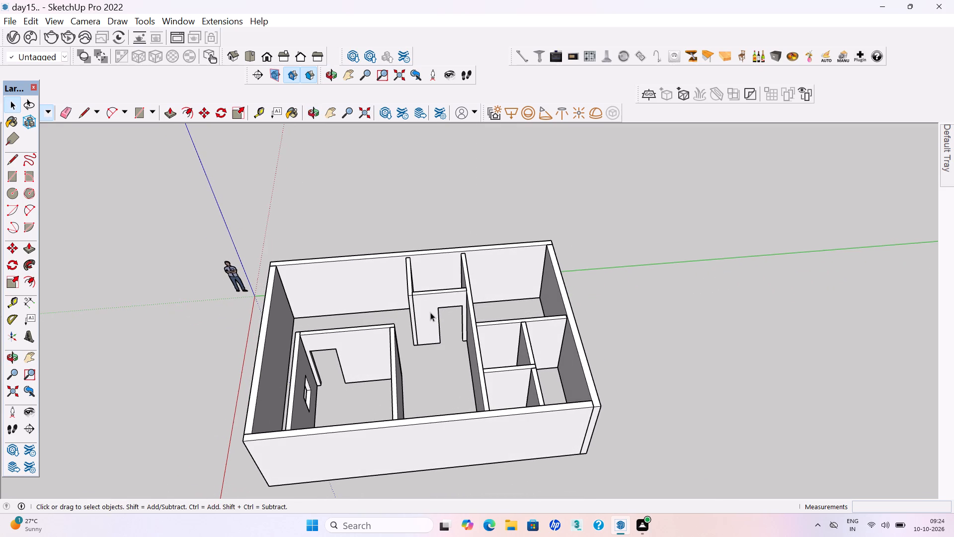
scroll(412, 318, "down", 2)
middle_click_drag(413, 325, 724, 323)
scroll(458, 323, "up", 1)
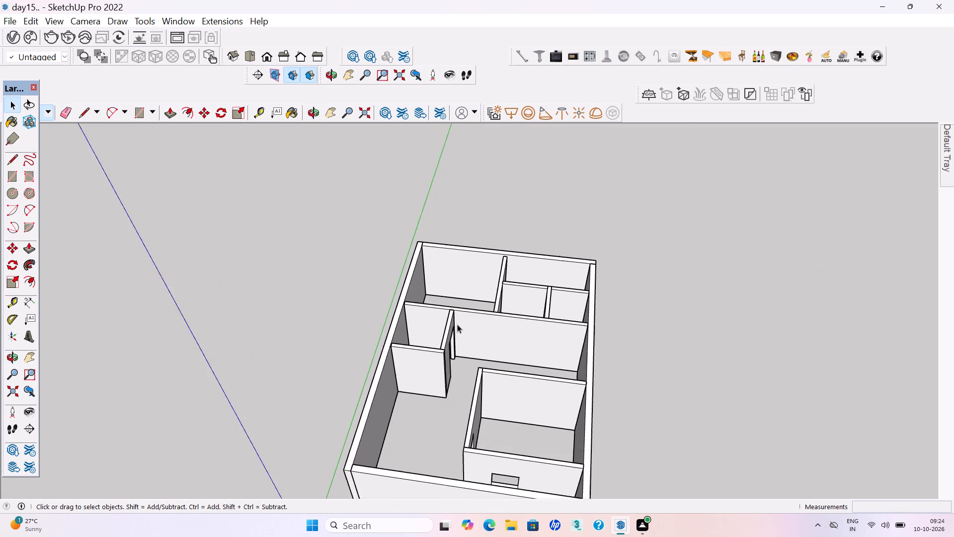
scroll(457, 324, "up", 1)
middle_click_drag(532, 322, 552, 314)
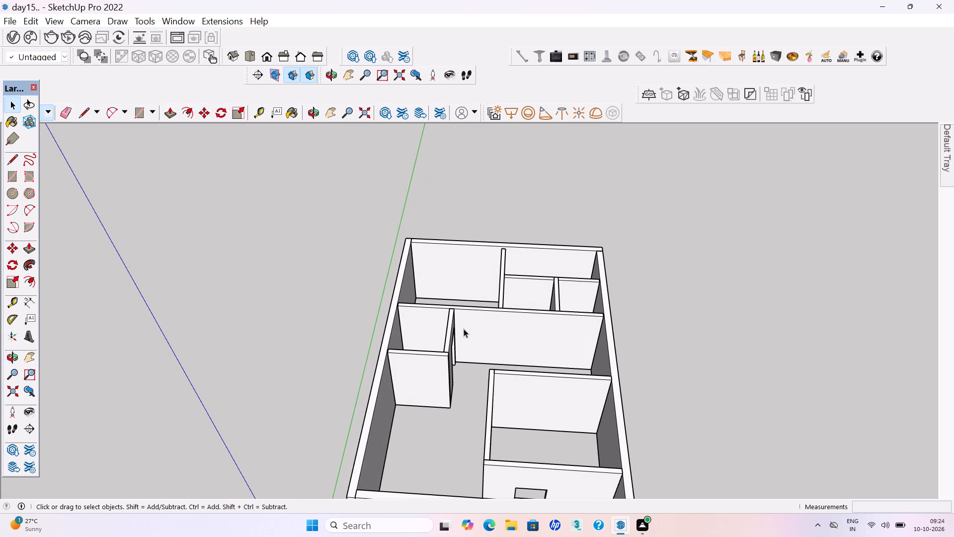
scroll(464, 328, "up", 4)
middle_click_drag(474, 330, 479, 332)
key("t")
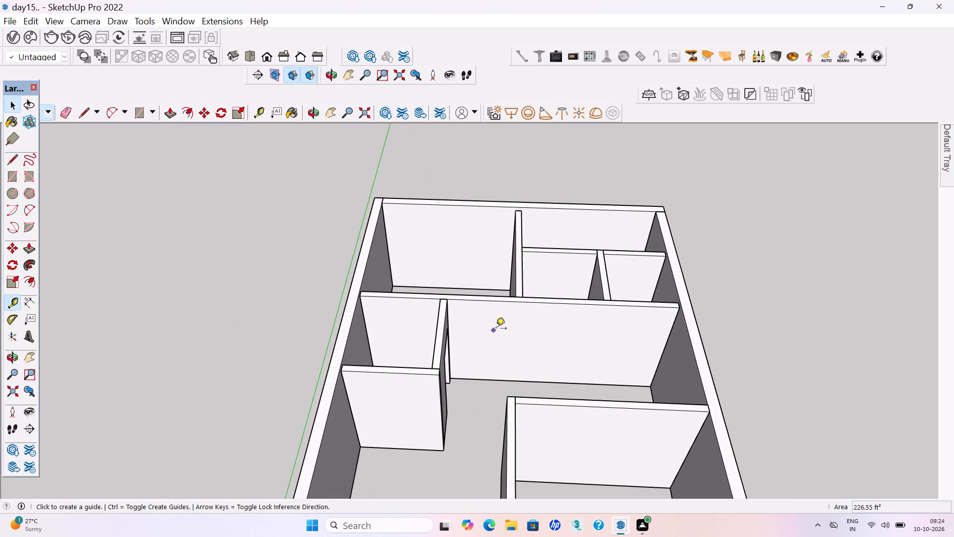
left_click(666, 346)
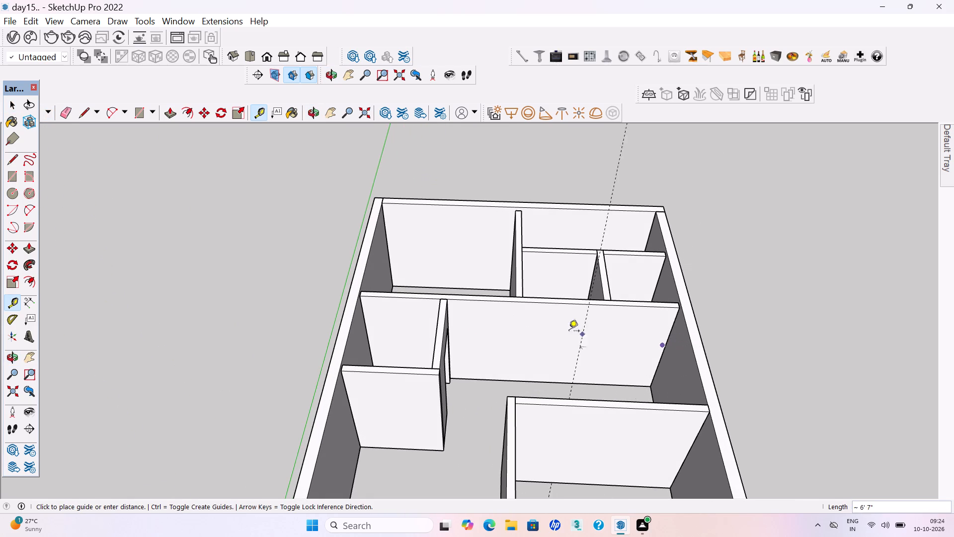
left_click(512, 318)
left_click(512, 319)
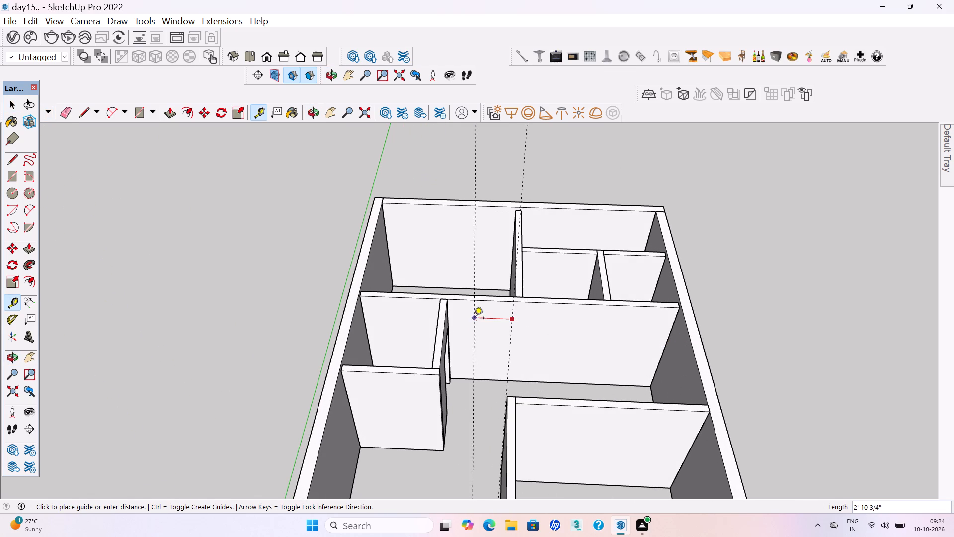
type("3'")
key("Return")
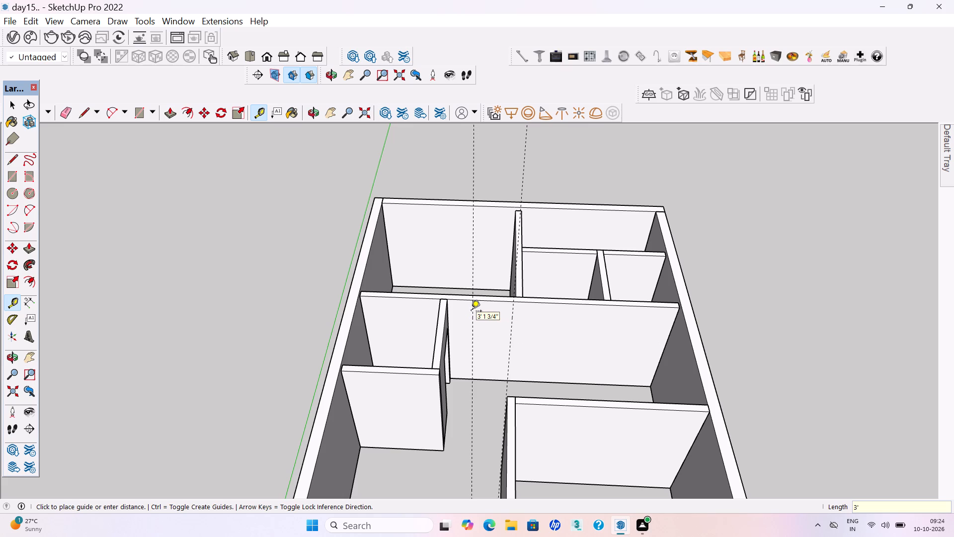
Place a horizontal guide 7' above the base of the full-width partition.
left_click(487, 379)
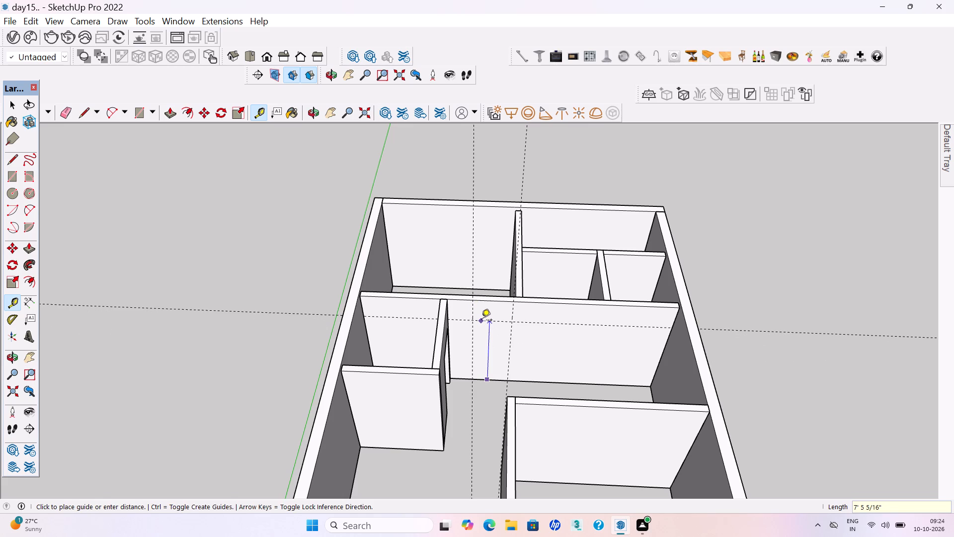
type("7'")
key("Return")
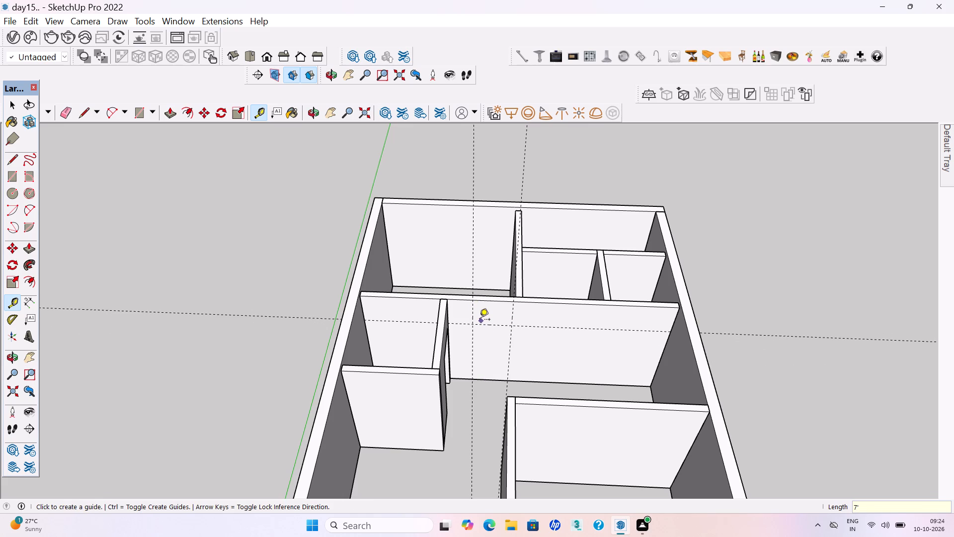
key("space")
Open the full-width partition for editing and draw a 7' by 3' door rectangle on its face between the guides.
double_click(497, 356)
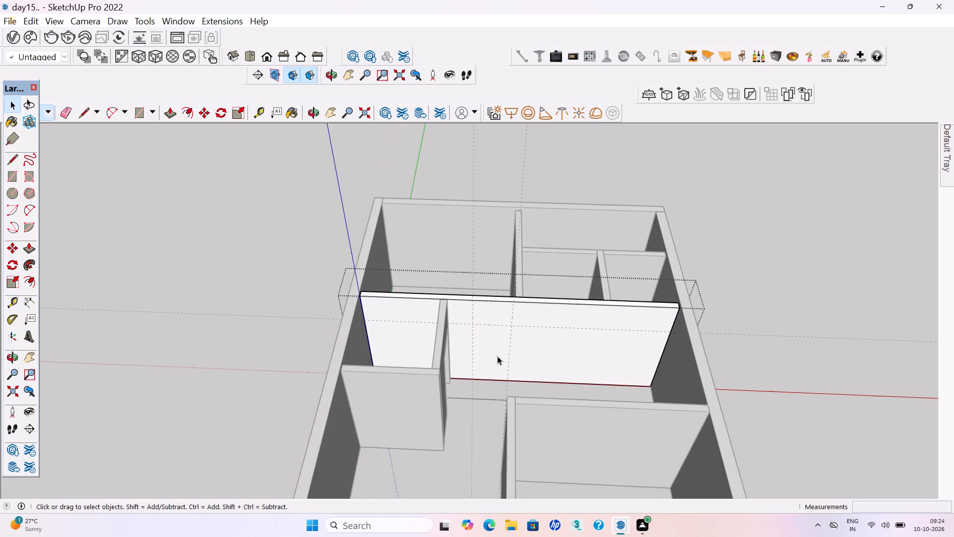
left_click(490, 355)
key("r")
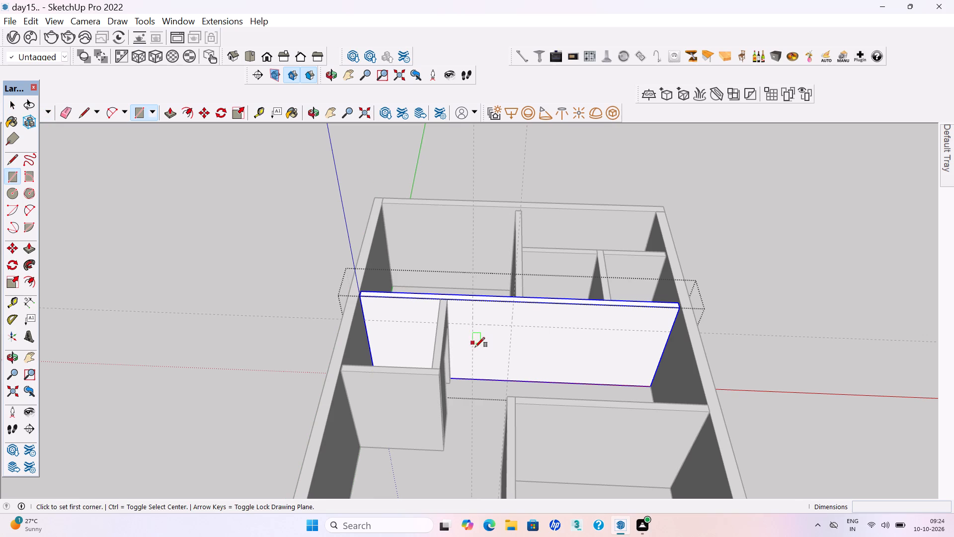
key("space")
left_click(487, 356)
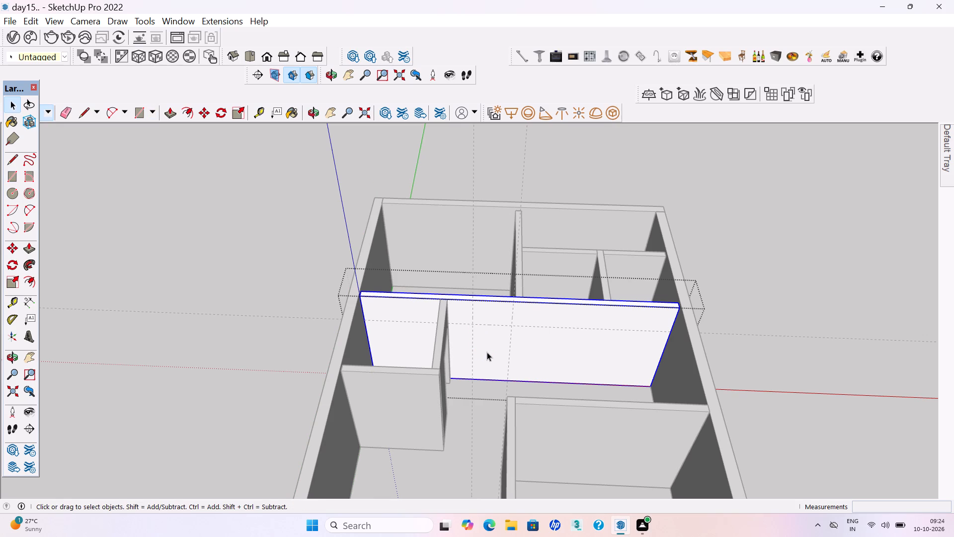
double_click(486, 351)
left_click(483, 345)
key("r")
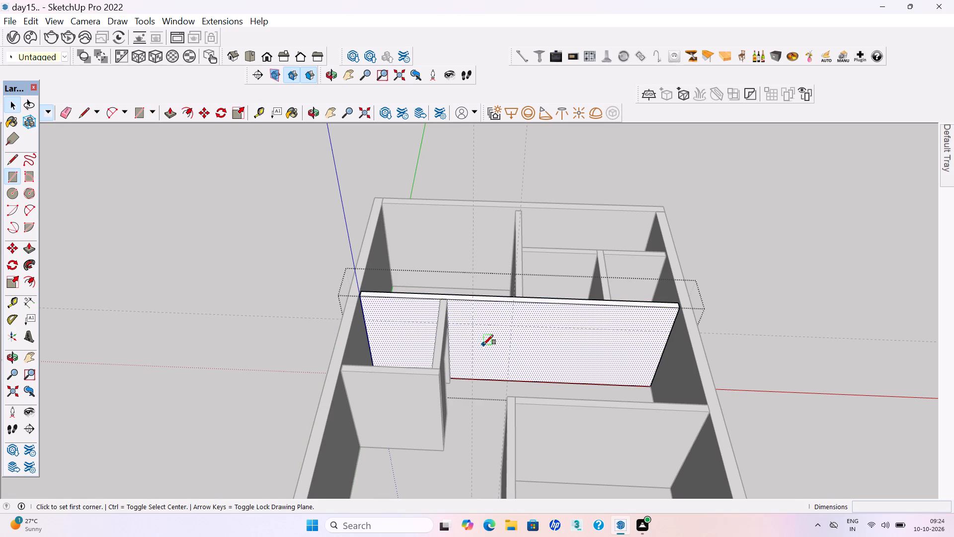
left_click(473, 324)
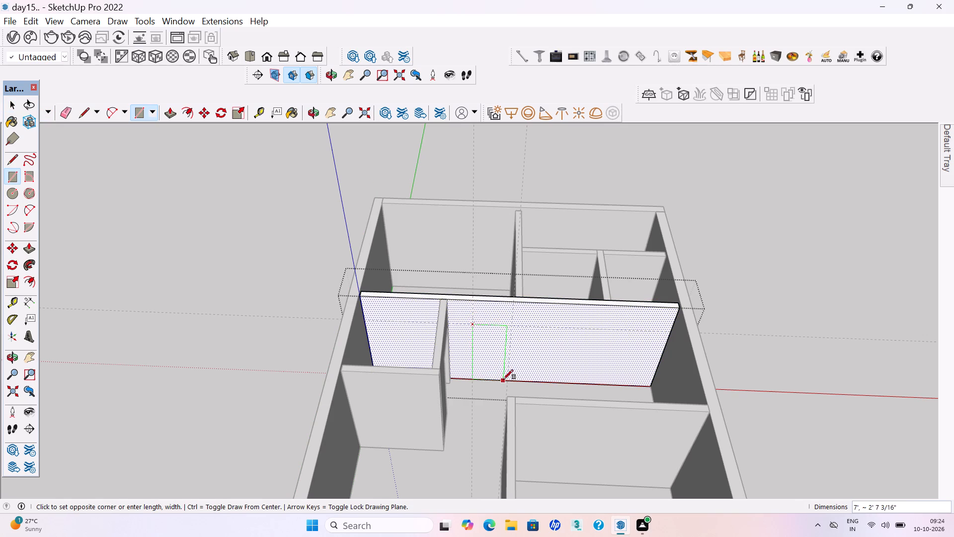
left_click(505, 381)
Push the door rectangle through the full-width partition to cut the opening, leave the partition's editing, and save the model.
key("p")
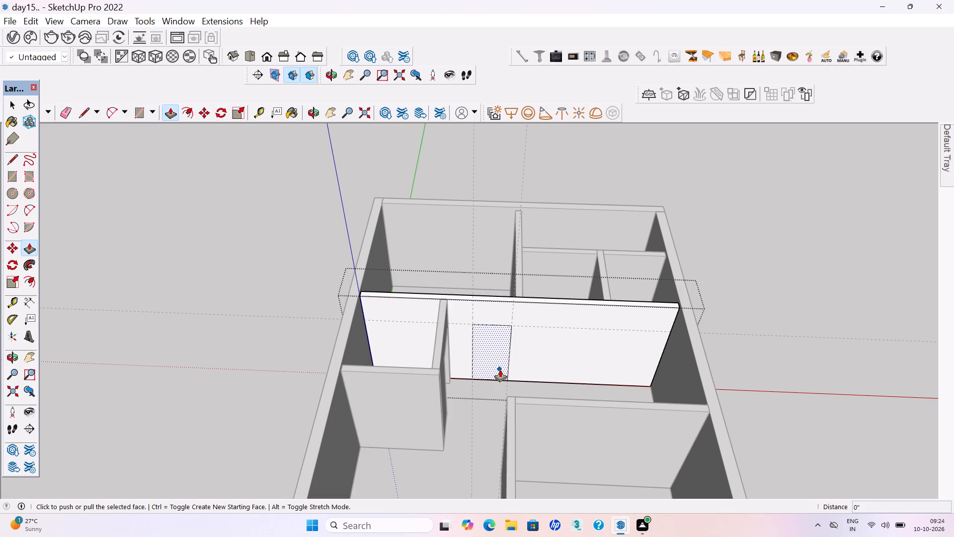
left_click(500, 369)
left_click(491, 355)
key("space")
scroll(490, 354, "down", 2)
left_click(764, 344)
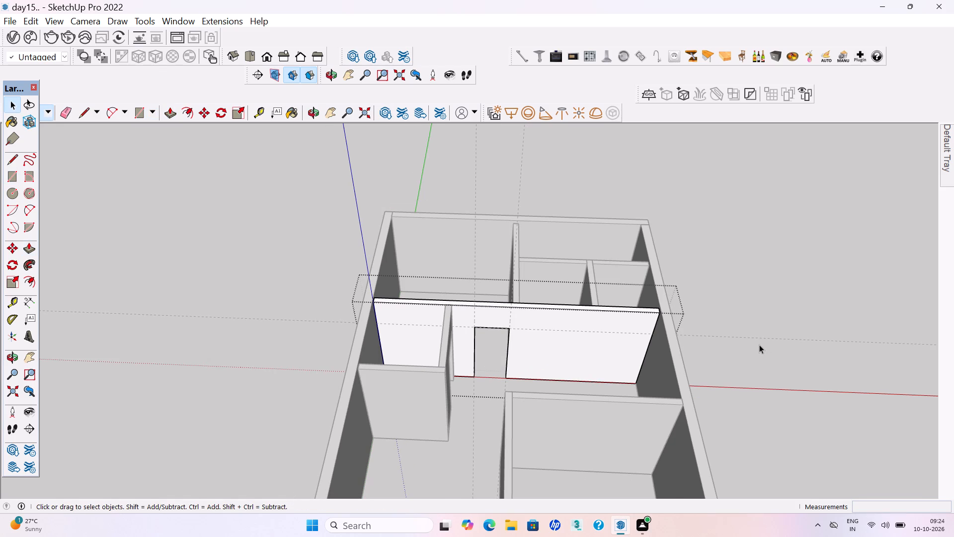
left_click(748, 343)
key("ctrl+s")
key("ctrl+s")
key("ctrl+s")
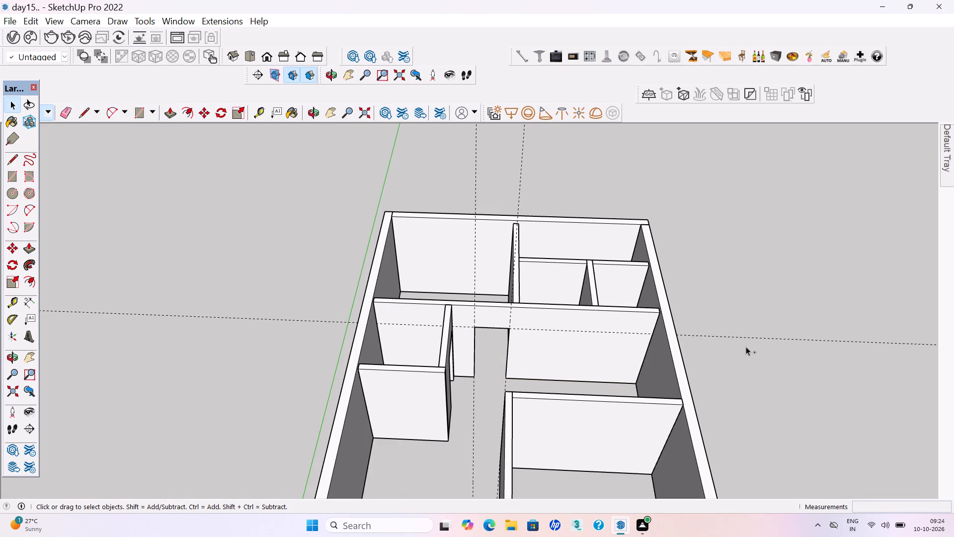
key("ctrl+s")
Delete the two vertical guides and the horizontal guide used for the full-width partition's door opening.
scroll(372, 494, "down", 5)
scroll(430, 445, "down", 2)
middle_click_drag(423, 389, 431, 348)
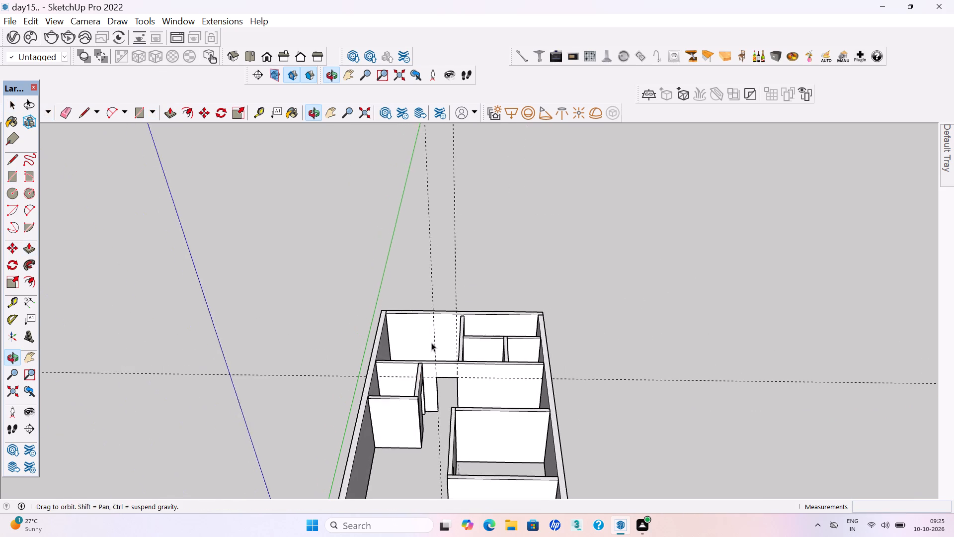
scroll(436, 328, "up", 4)
left_click_drag(480, 274, 425, 226)
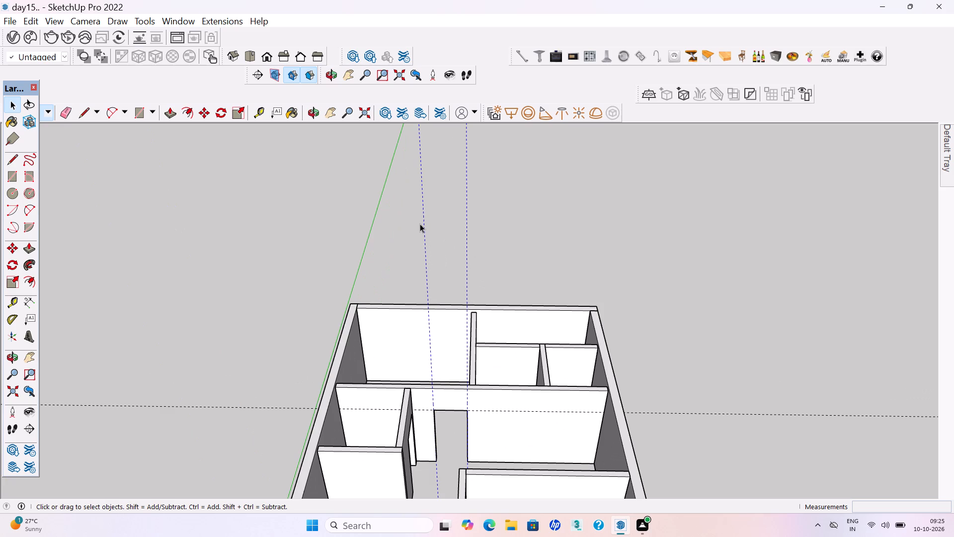
key("Delete")
scroll(490, 275, "down", 2)
middle_click_drag(481, 279, 493, 405)
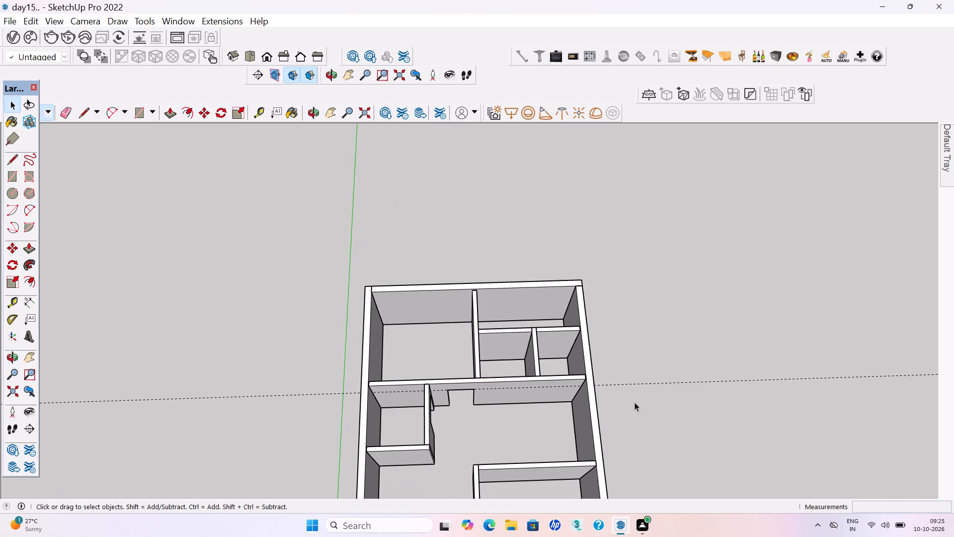
left_click_drag(689, 388, 671, 352)
key("Delete")
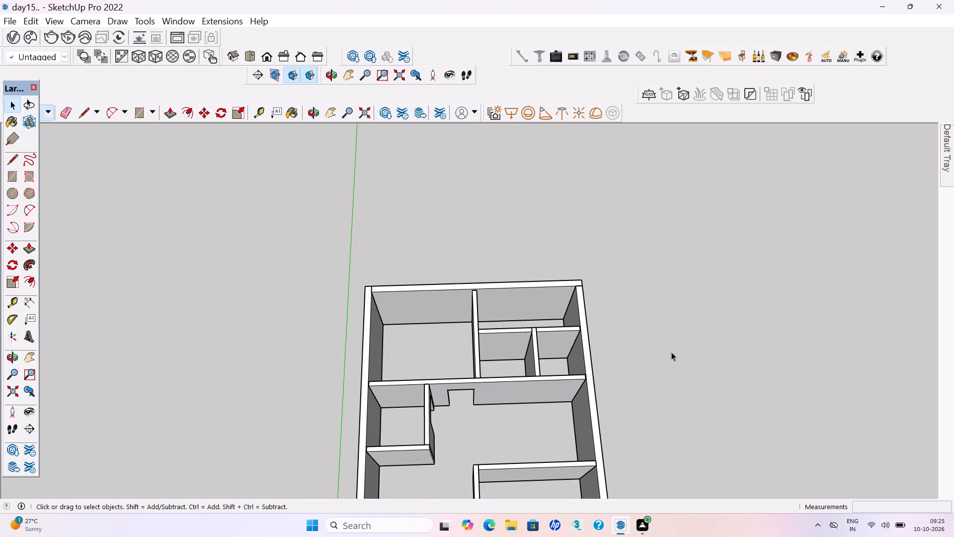
key("BackSpace")
Place a vertical guide on the end bedroom's partition facing the open room, about 5' from its corner with the full-width partition.
scroll(647, 364, "down", 1)
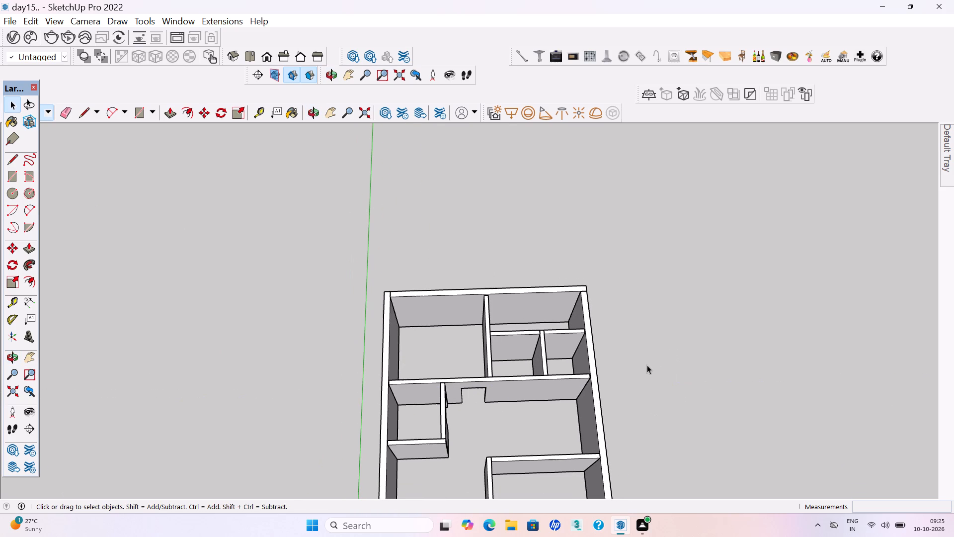
scroll(585, 373, "down", 3)
middle_click_drag(452, 388, 456, 379)
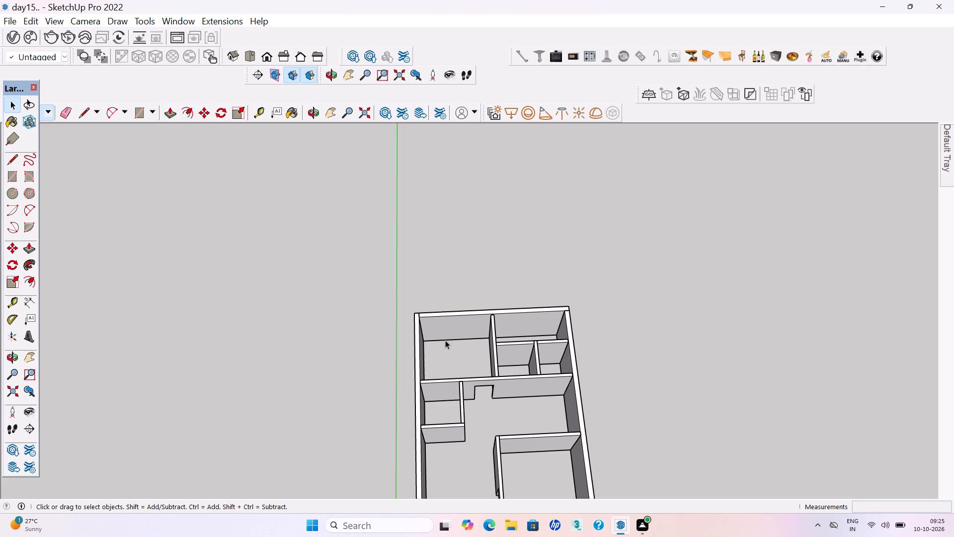
middle_click_drag(435, 347, 756, 283)
scroll(569, 264, "up", 2)
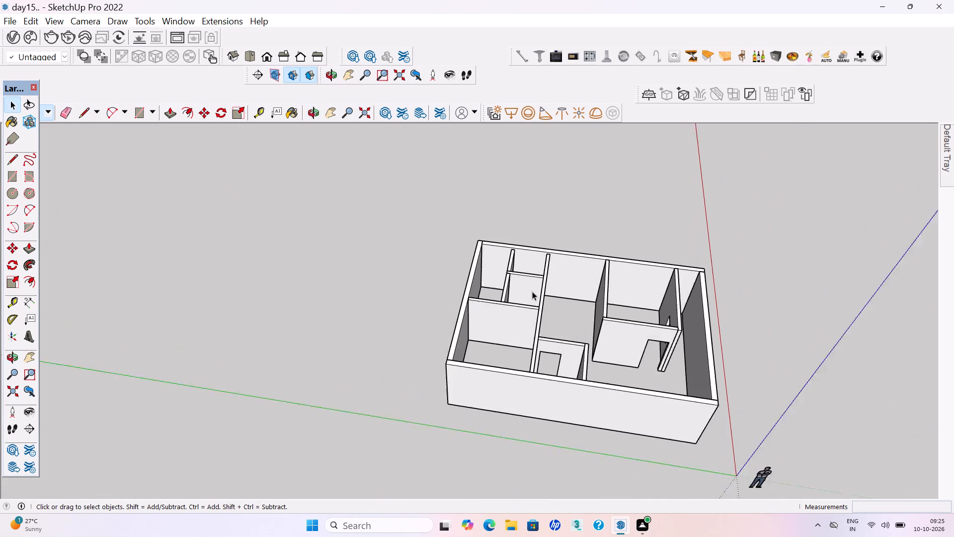
scroll(532, 291, "up", 3)
middle_click_drag(525, 331, 556, 302)
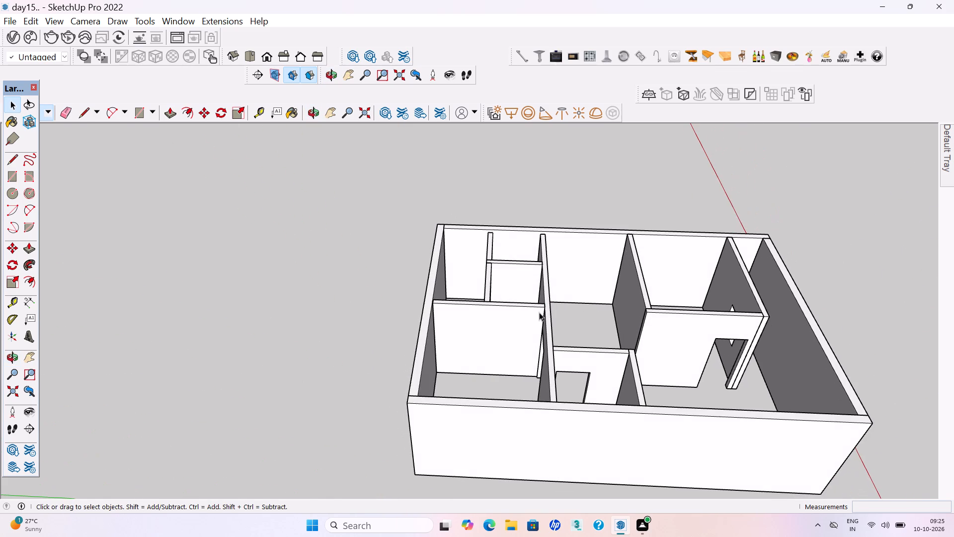
scroll(539, 312, "up", 4)
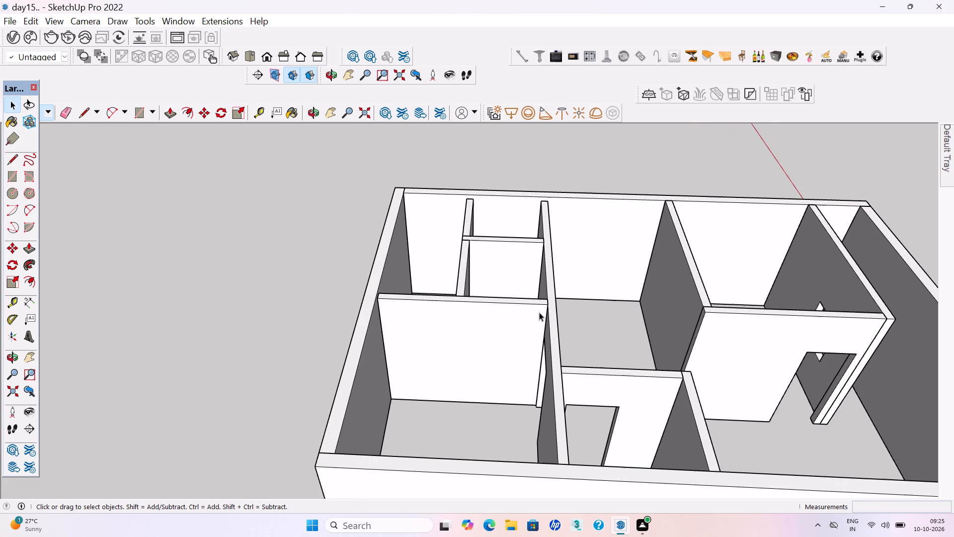
scroll(539, 313, "up", 1)
key("t")
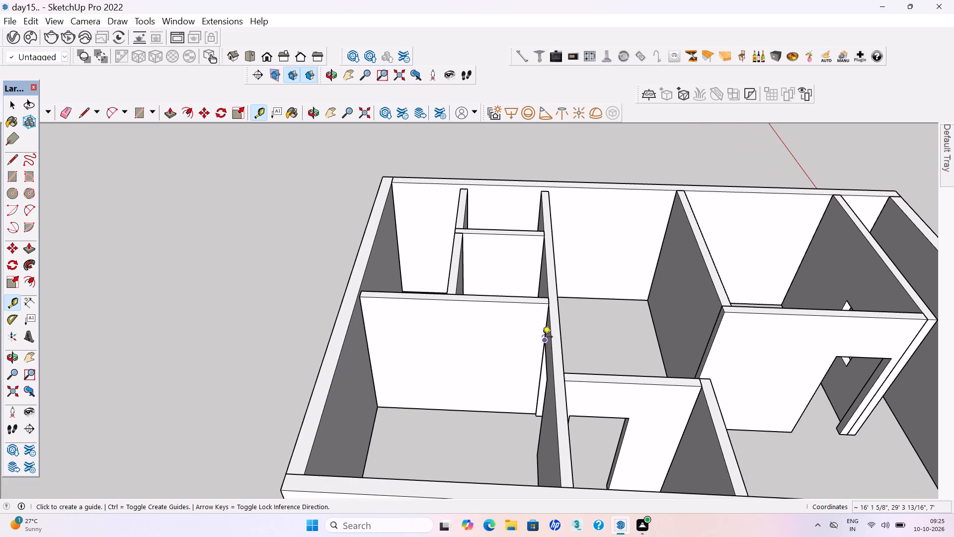
left_click(542, 338)
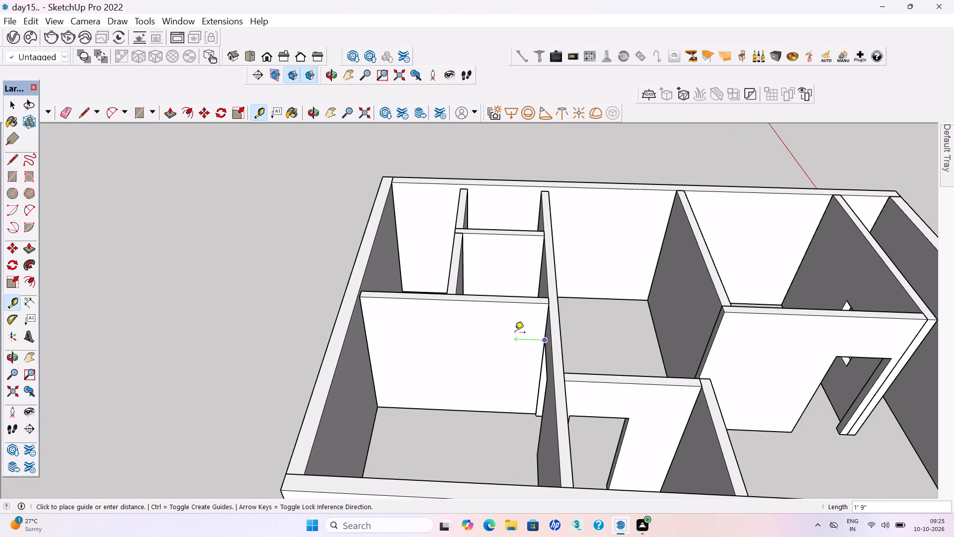
key("Escape")
left_click(541, 372)
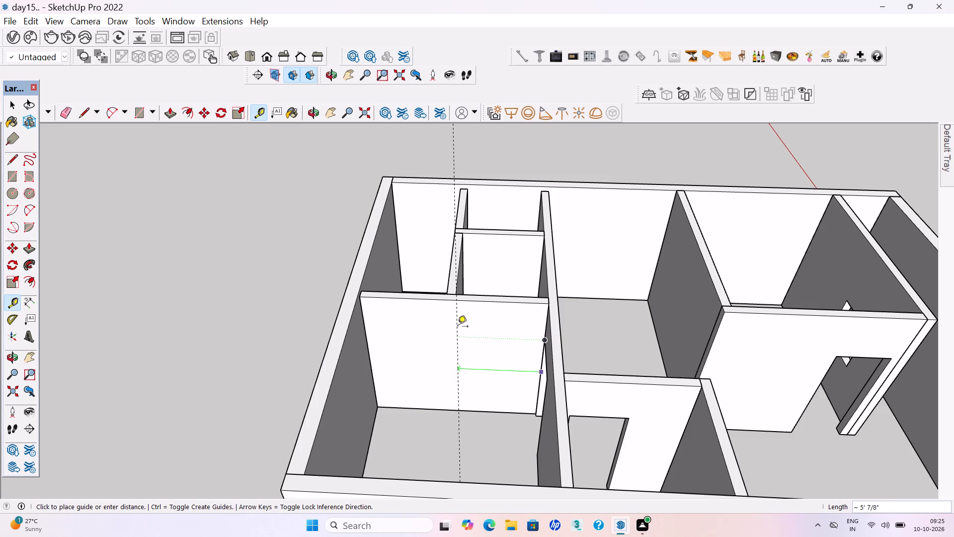
left_click(458, 327)
Place a second vertical guide on the bedroom partition, 3' from the first toward the full-width partition.
left_click(458, 333)
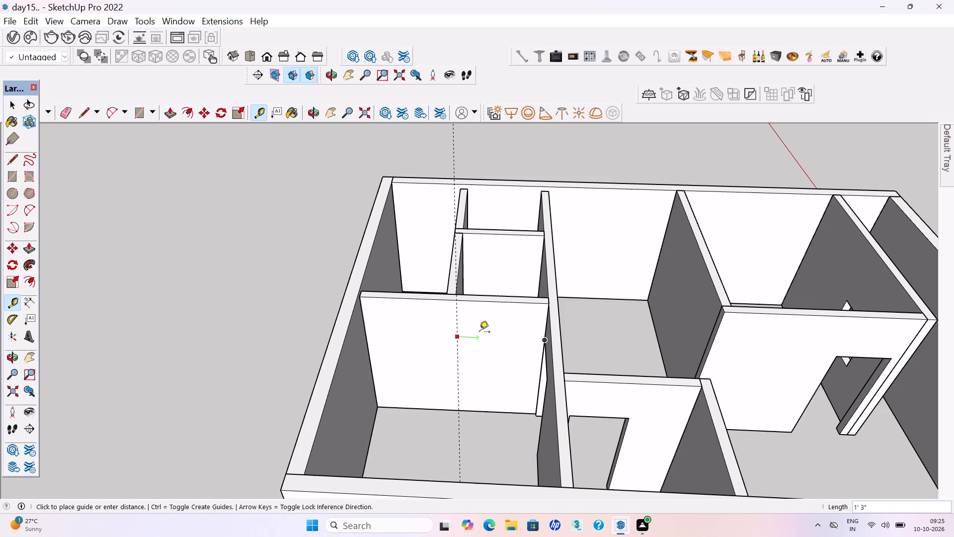
key("space")
key("t")
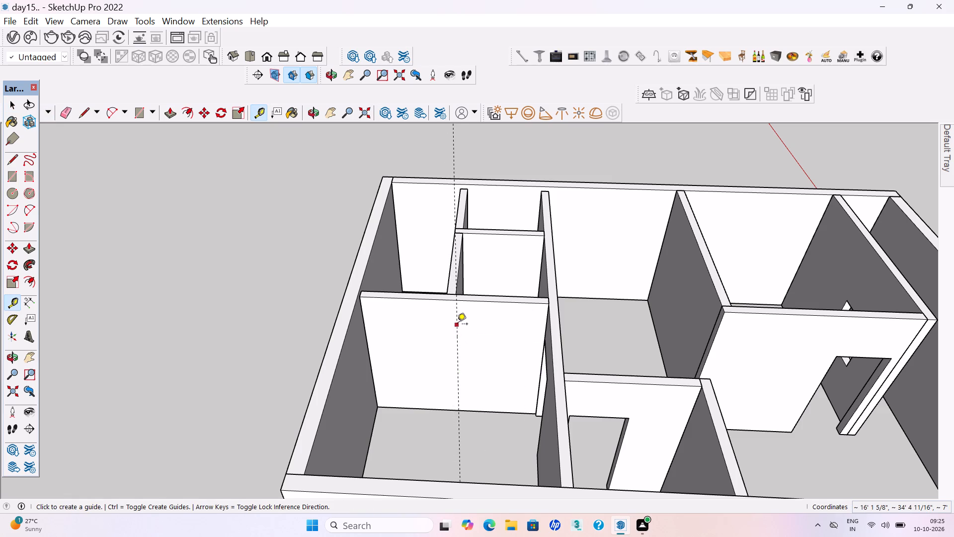
left_click(457, 325)
type("3'")
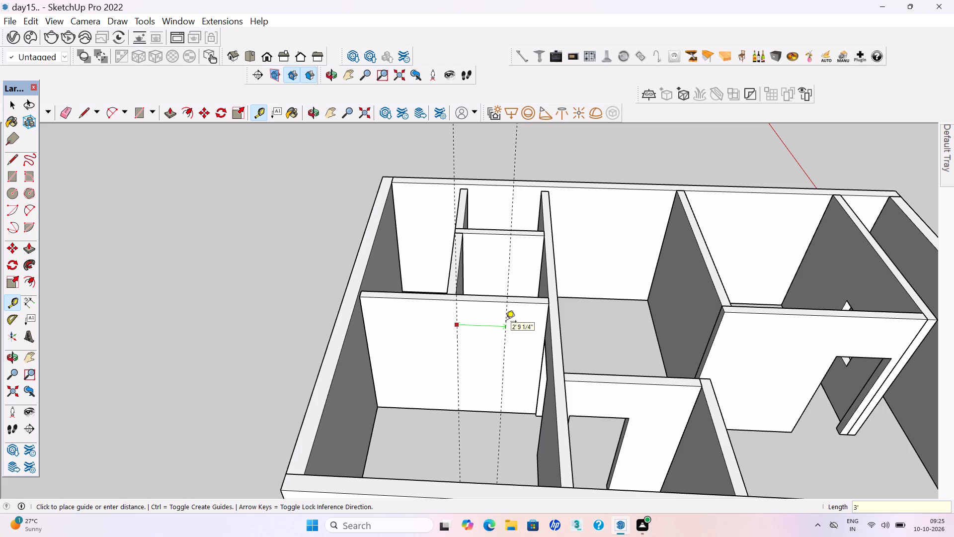
key("Return")
Place a horizontal guide 7' above the base of the bedroom partition.
left_click(477, 412)
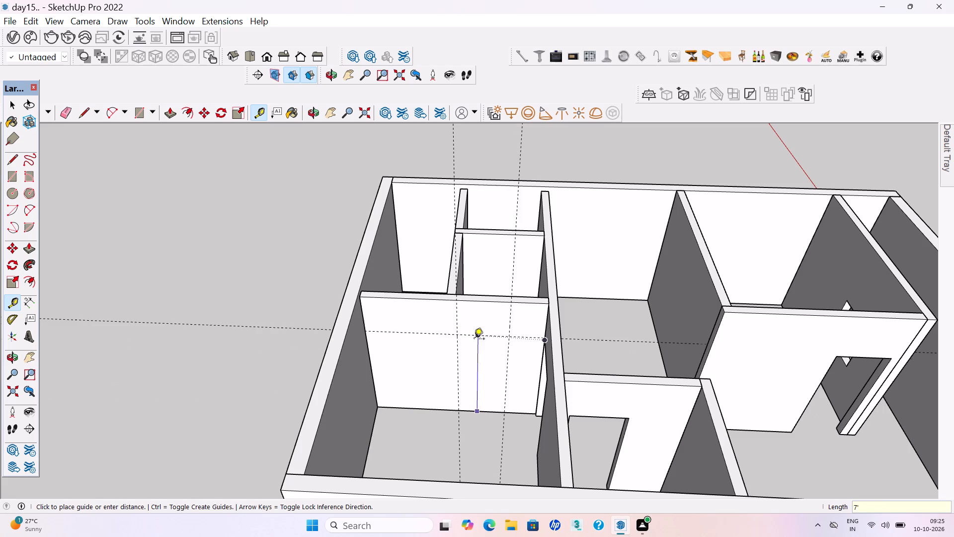
type("7'")
key("Return")
key("space")
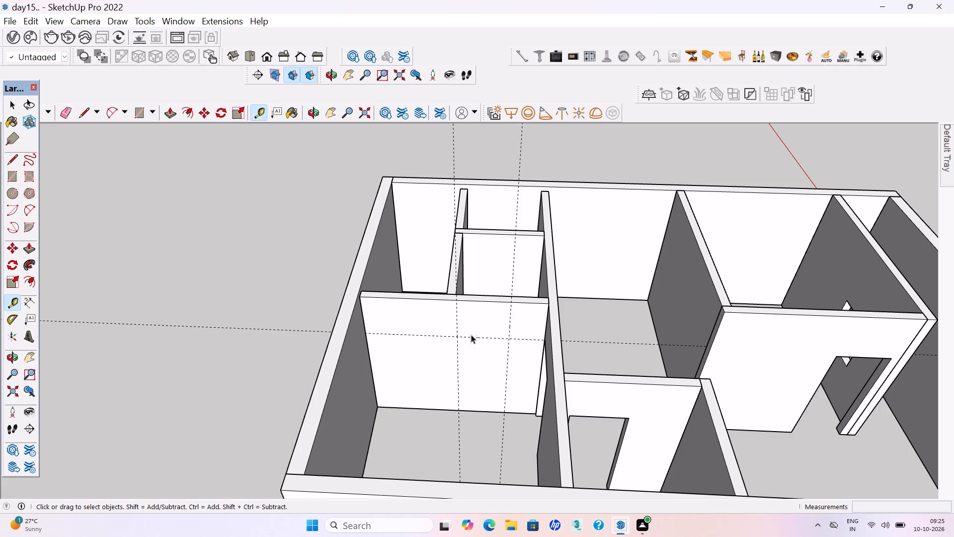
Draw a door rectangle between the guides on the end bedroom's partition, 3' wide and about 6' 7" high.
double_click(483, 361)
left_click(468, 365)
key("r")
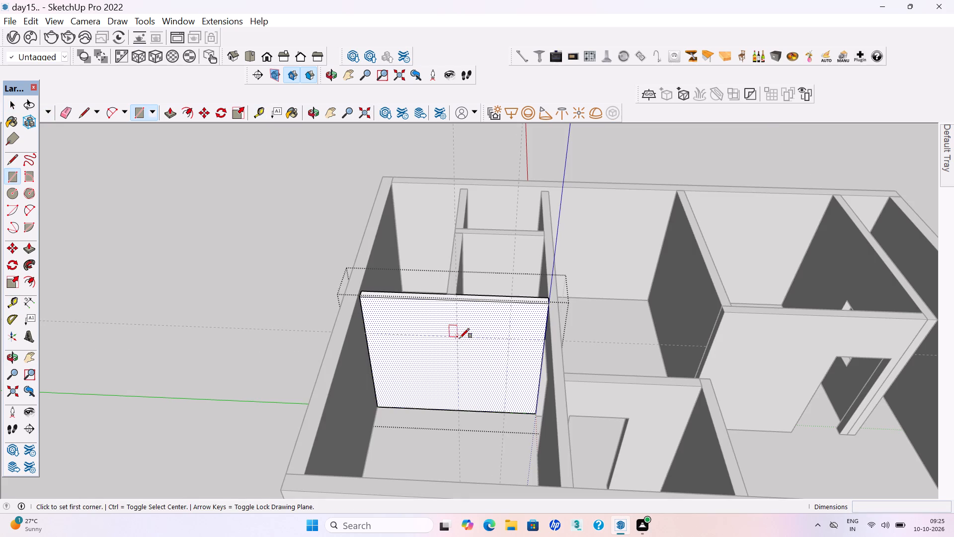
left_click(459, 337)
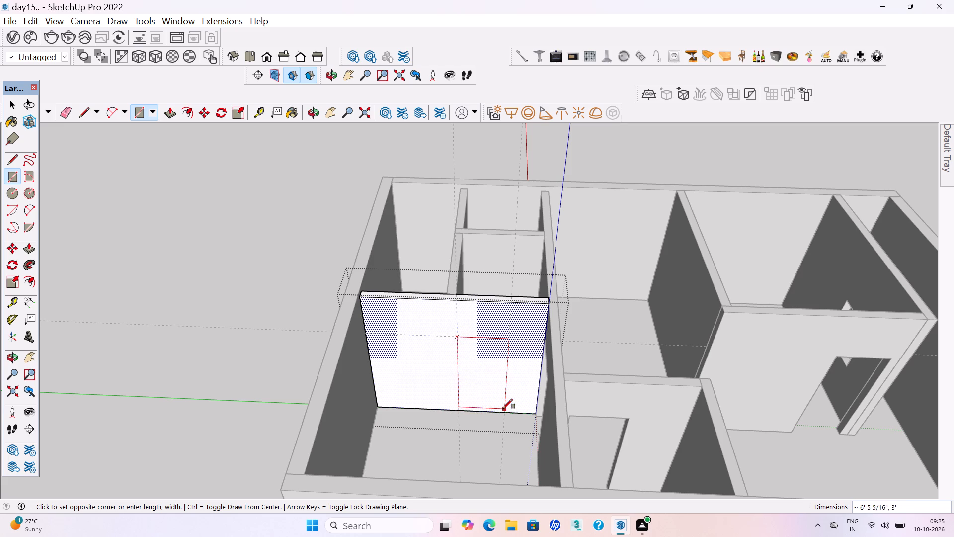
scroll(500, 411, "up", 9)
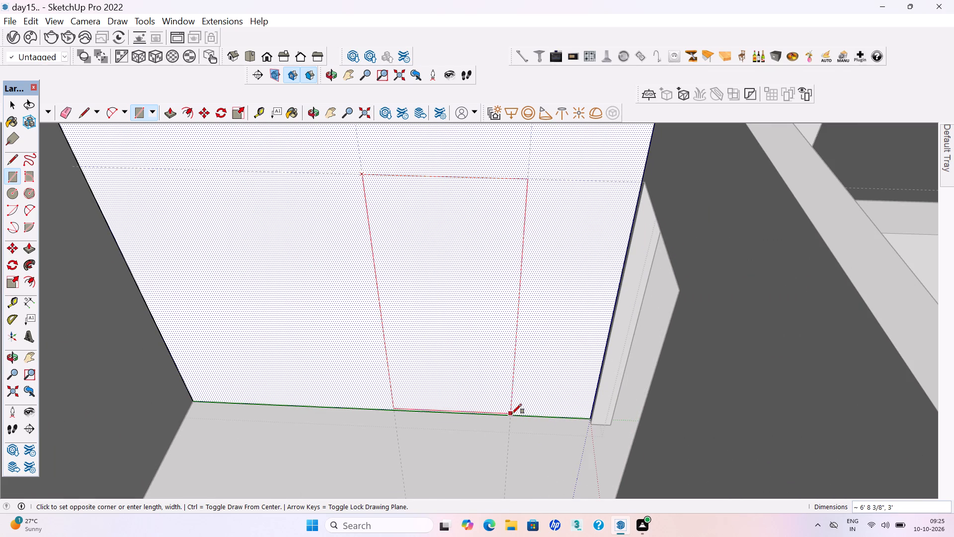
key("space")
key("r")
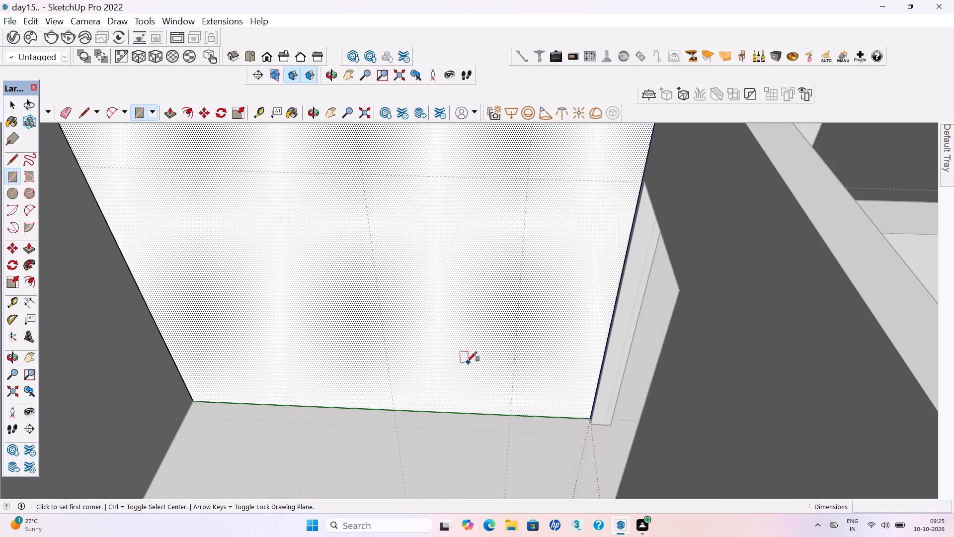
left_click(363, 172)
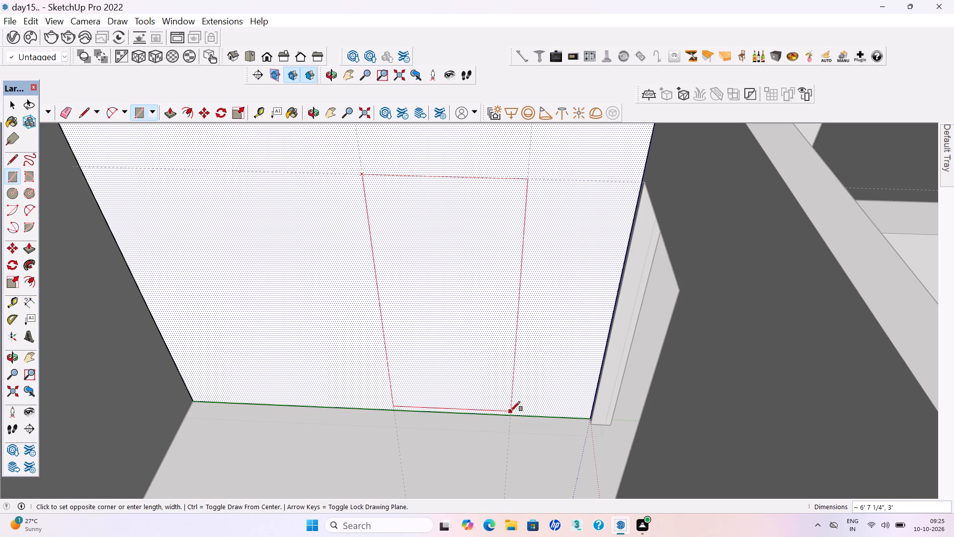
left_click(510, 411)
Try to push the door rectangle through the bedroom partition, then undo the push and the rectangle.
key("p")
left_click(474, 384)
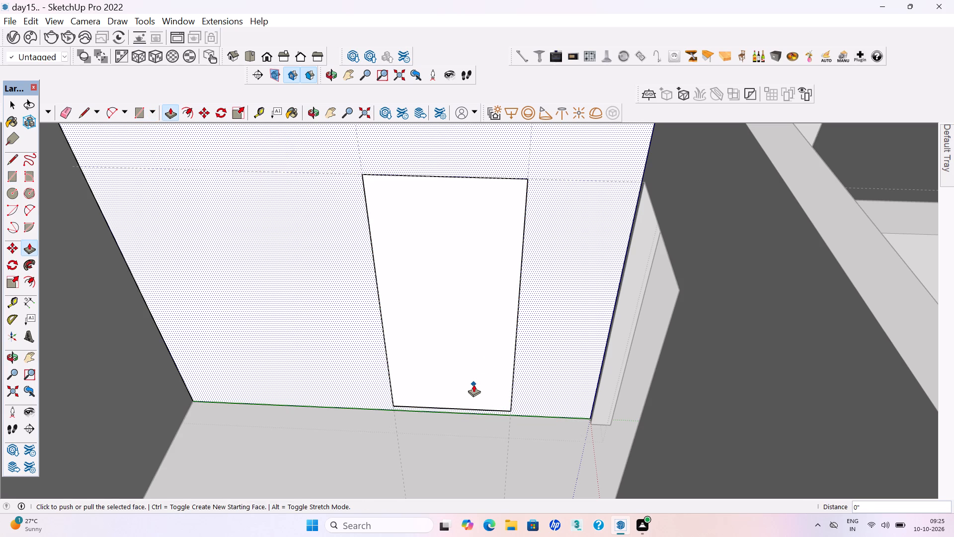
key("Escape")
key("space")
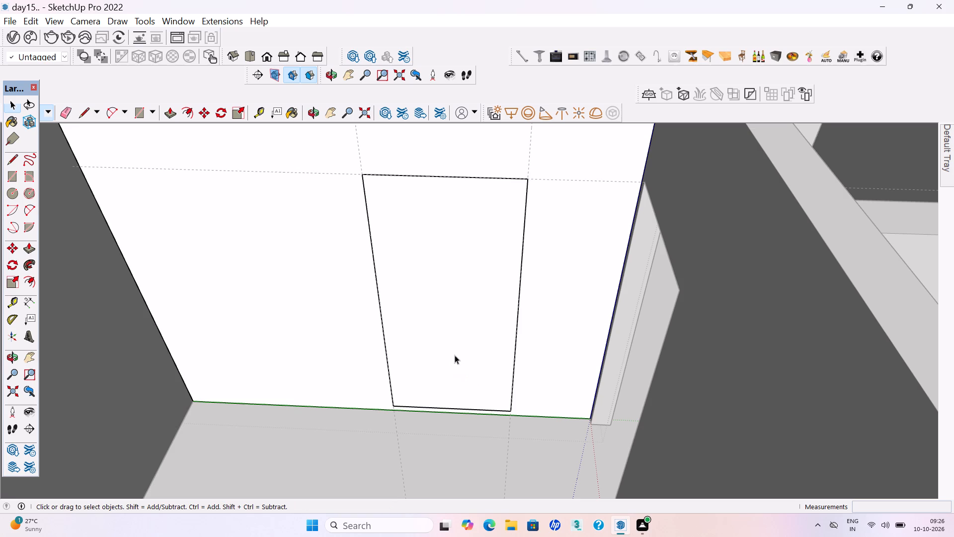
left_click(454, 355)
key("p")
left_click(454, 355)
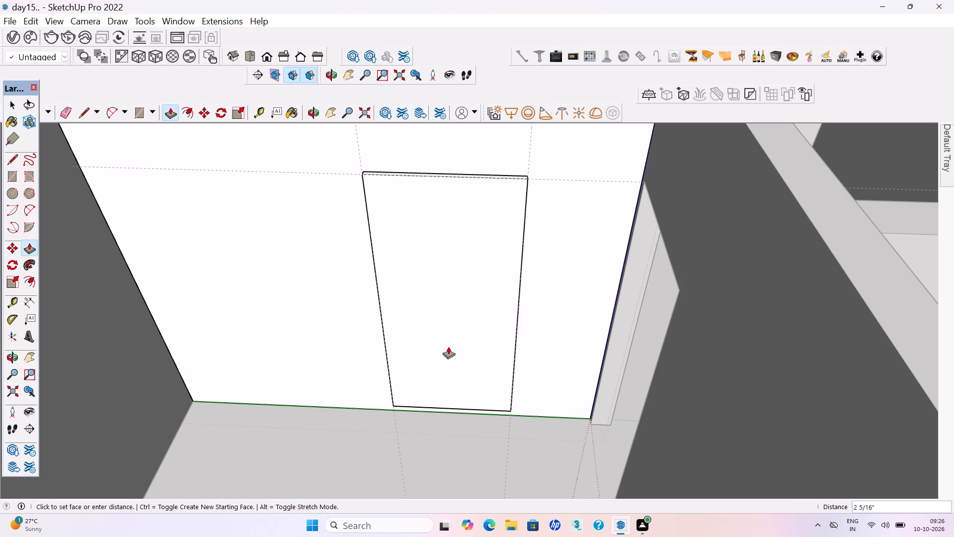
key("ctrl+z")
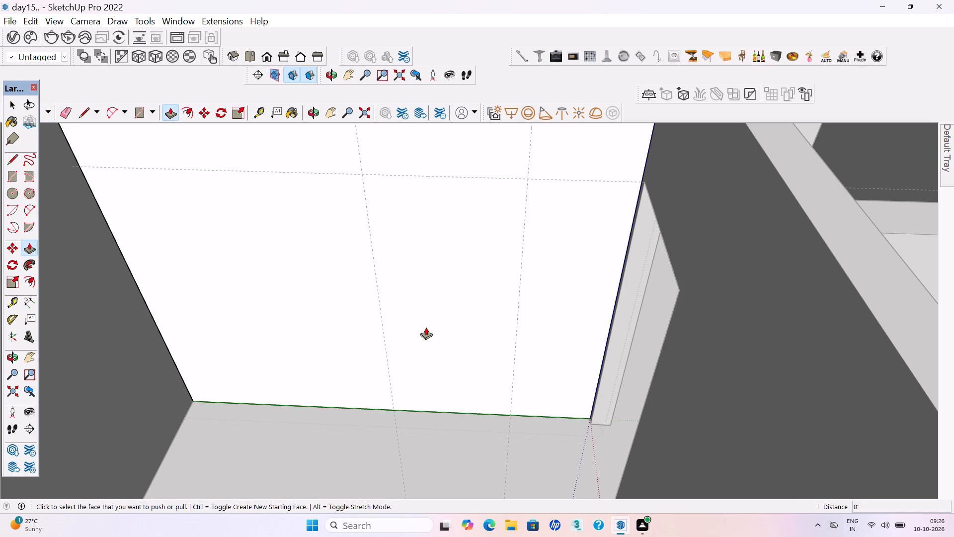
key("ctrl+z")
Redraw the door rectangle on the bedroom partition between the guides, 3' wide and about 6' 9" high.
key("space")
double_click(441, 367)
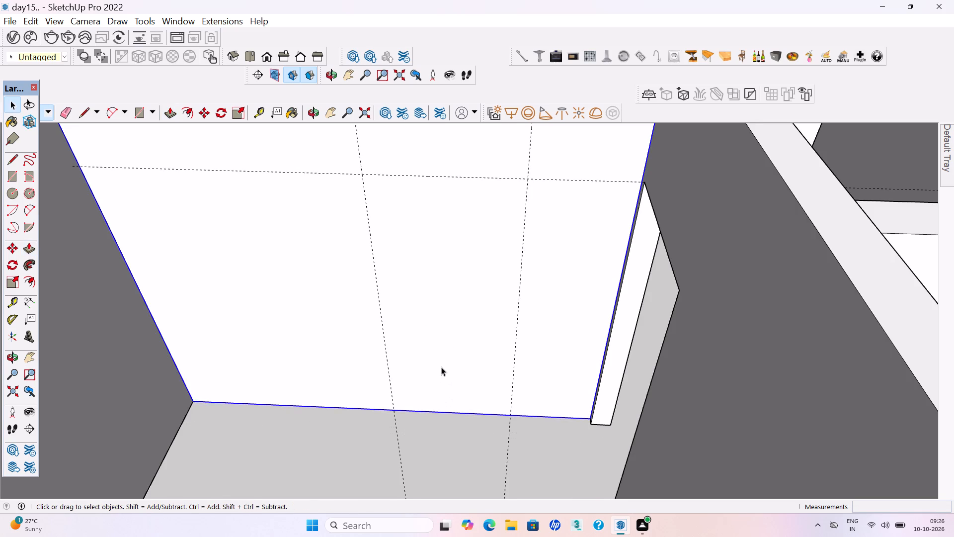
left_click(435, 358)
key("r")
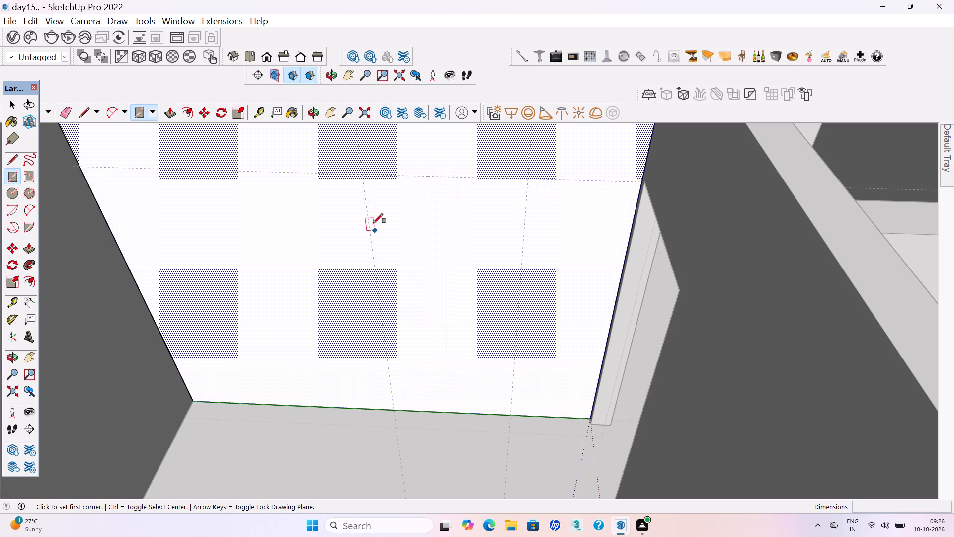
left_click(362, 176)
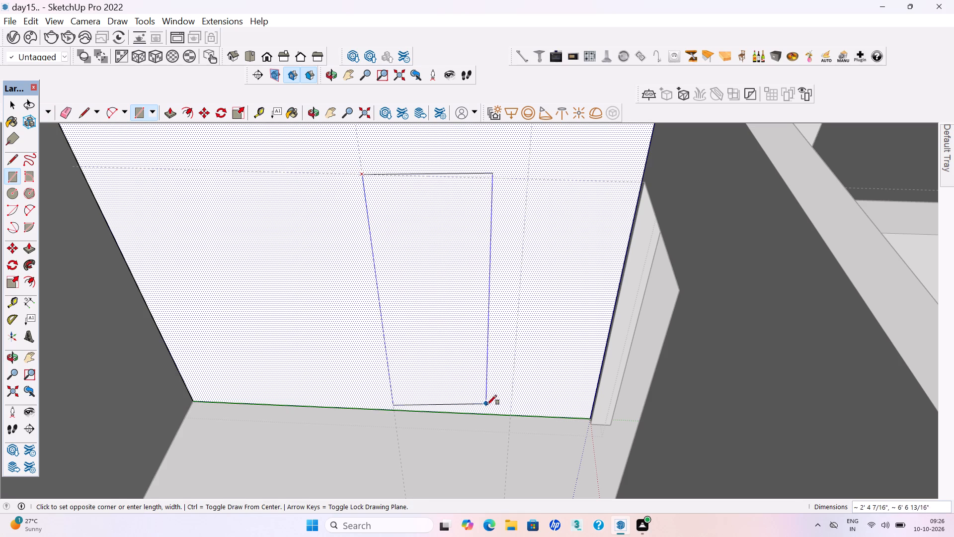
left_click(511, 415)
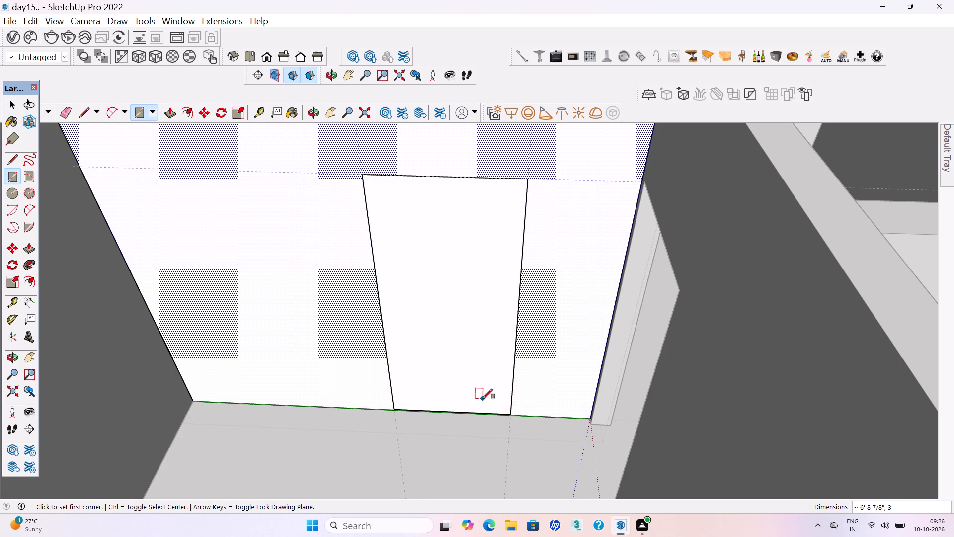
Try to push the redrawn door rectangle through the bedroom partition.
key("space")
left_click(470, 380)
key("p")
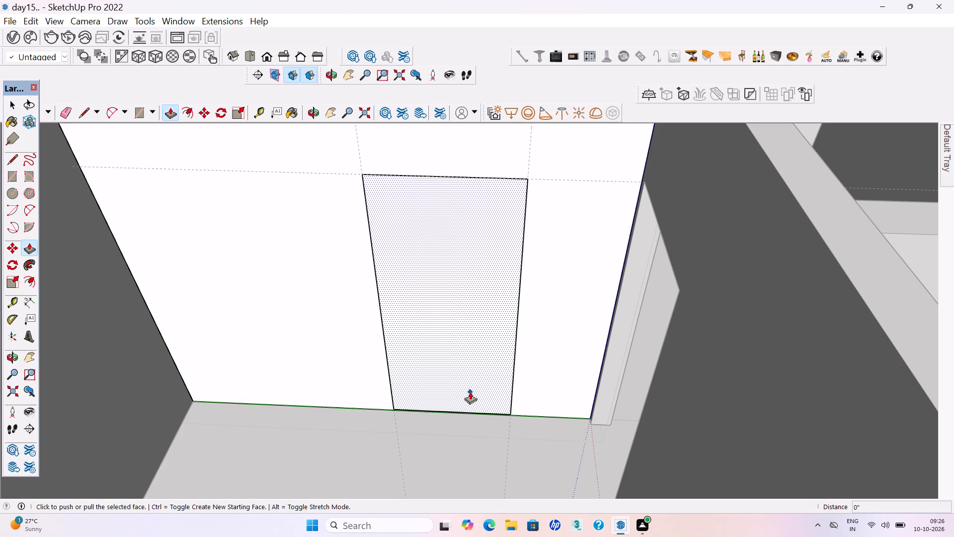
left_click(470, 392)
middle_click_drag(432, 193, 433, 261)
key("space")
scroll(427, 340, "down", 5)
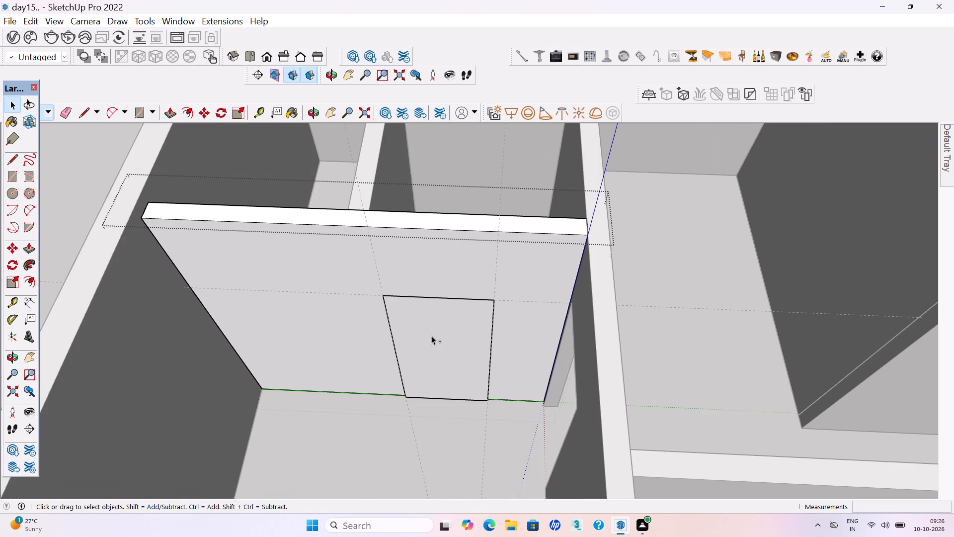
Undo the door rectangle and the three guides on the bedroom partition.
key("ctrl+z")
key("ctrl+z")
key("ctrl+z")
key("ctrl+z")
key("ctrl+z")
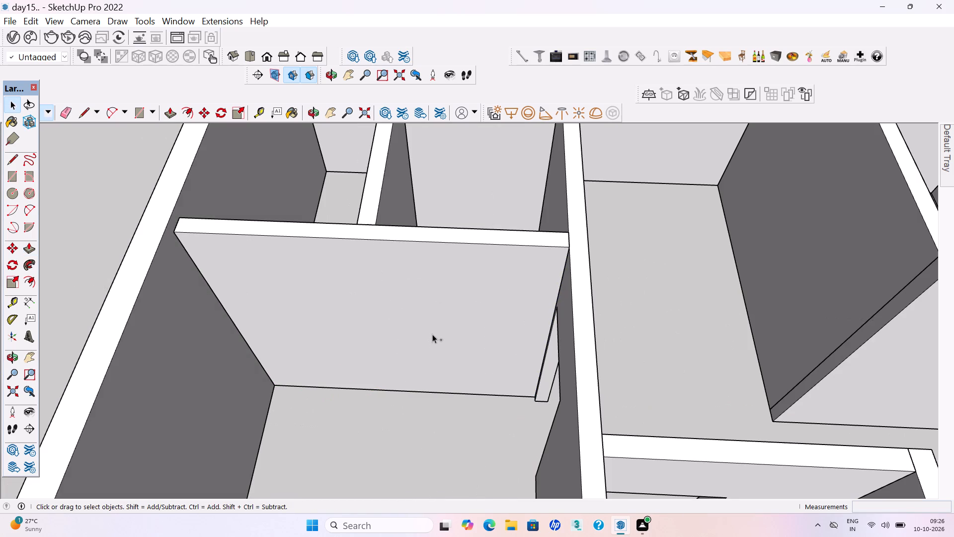
Place a vertical guide on the end bedroom's partition, about 5' 2" from its corner with the full-width partition.
scroll(421, 324, "down", 4)
middle_click_drag(430, 280, 457, 129)
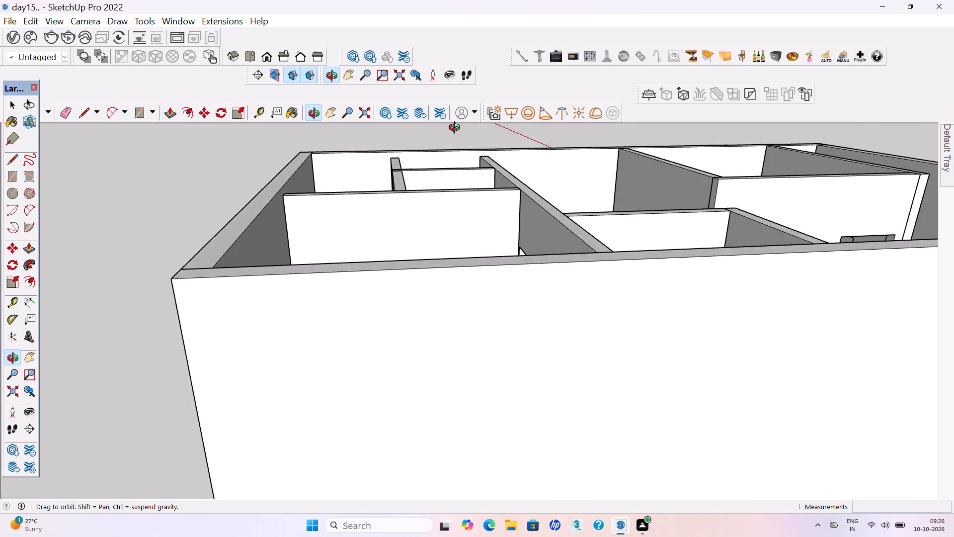
middle_click_drag(457, 129, 416, 240)
scroll(413, 426, "up", 2)
middle_click_drag(416, 403, 428, 364)
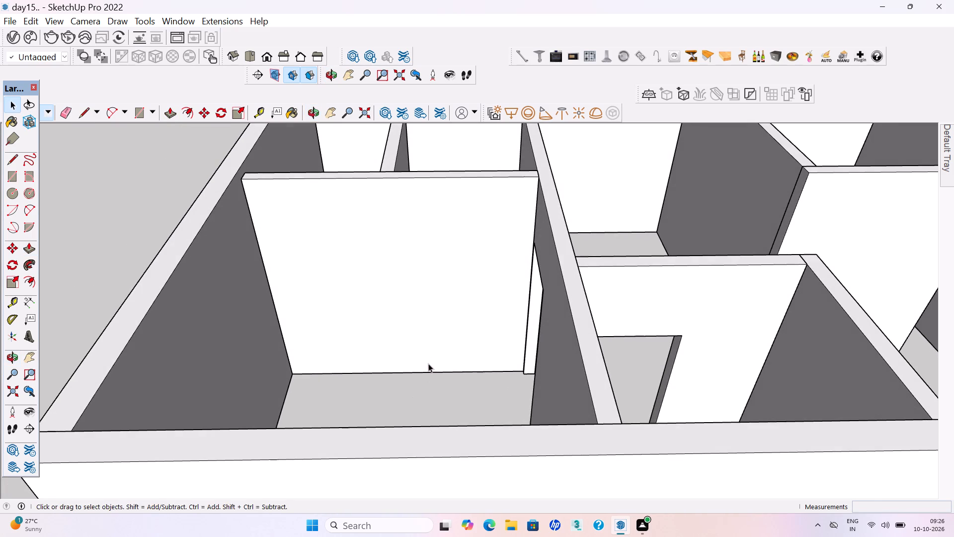
key("t")
left_click(525, 320)
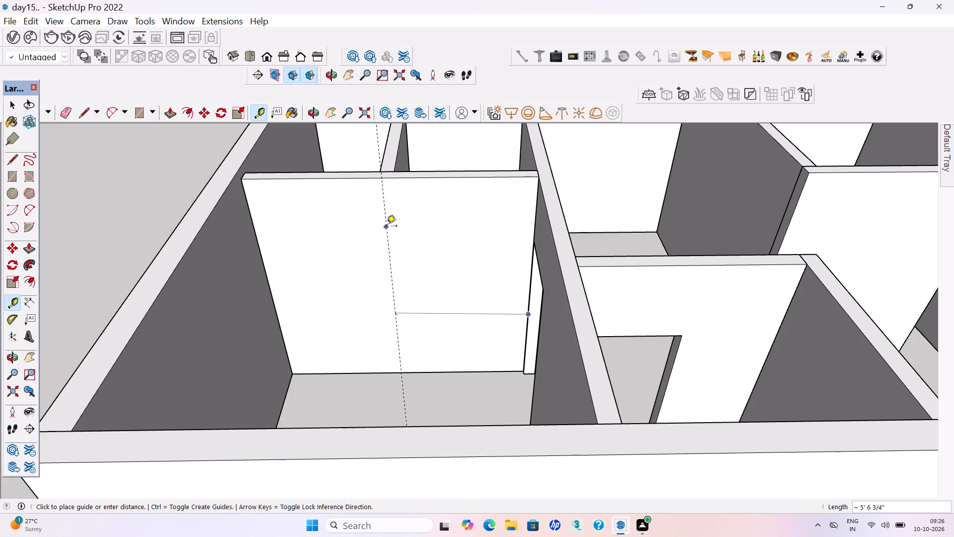
left_click(397, 228)
Place a second vertical guide on the bedroom partition, 3' from the first toward the full-width partition.
left_click(399, 235)
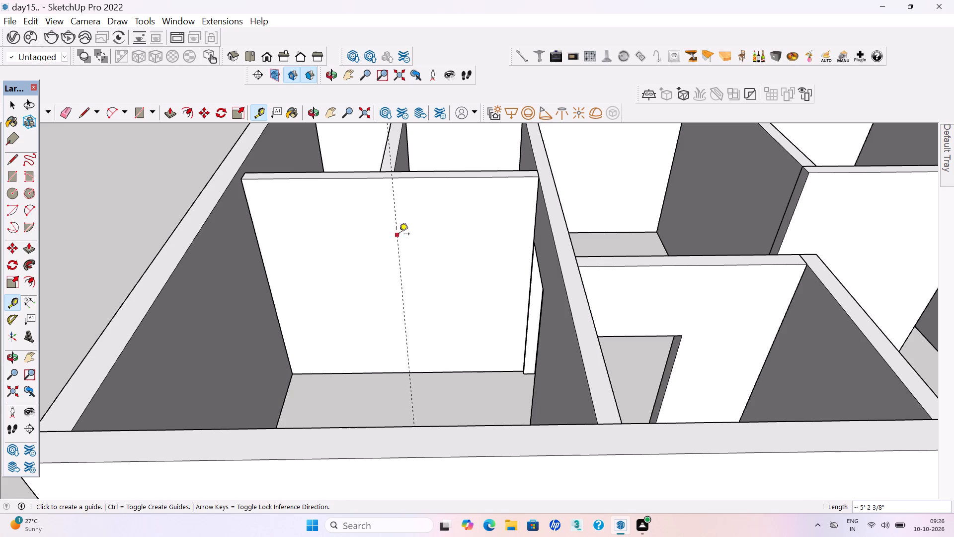
type("3'")
key("Return")
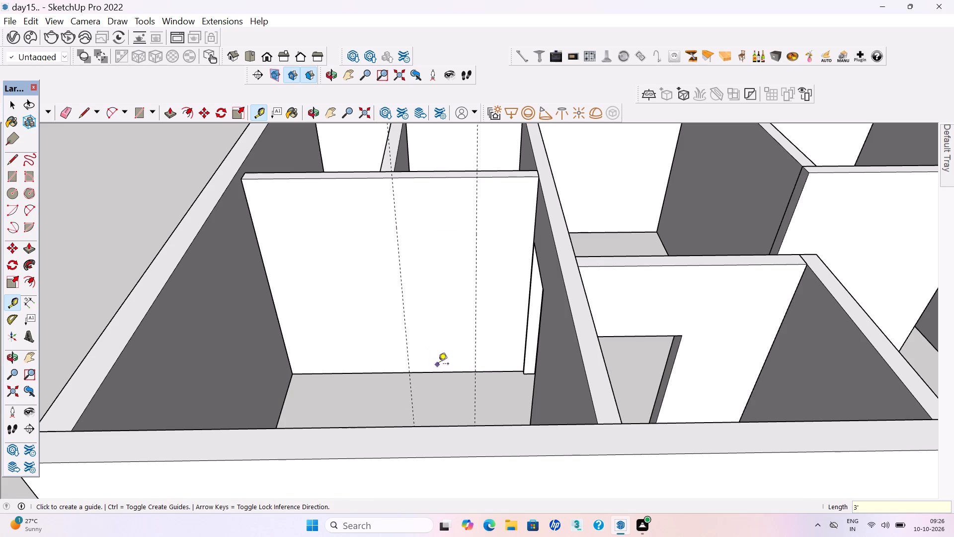
Place a horizontal guide 7' above the base of the bedroom partition.
left_click(439, 371)
type("7'")
key("Return")
Draw a 3' by 7' door rectangle on the bedroom partition, from the guide intersection to the base edge.
key("space")
double_click(431, 296)
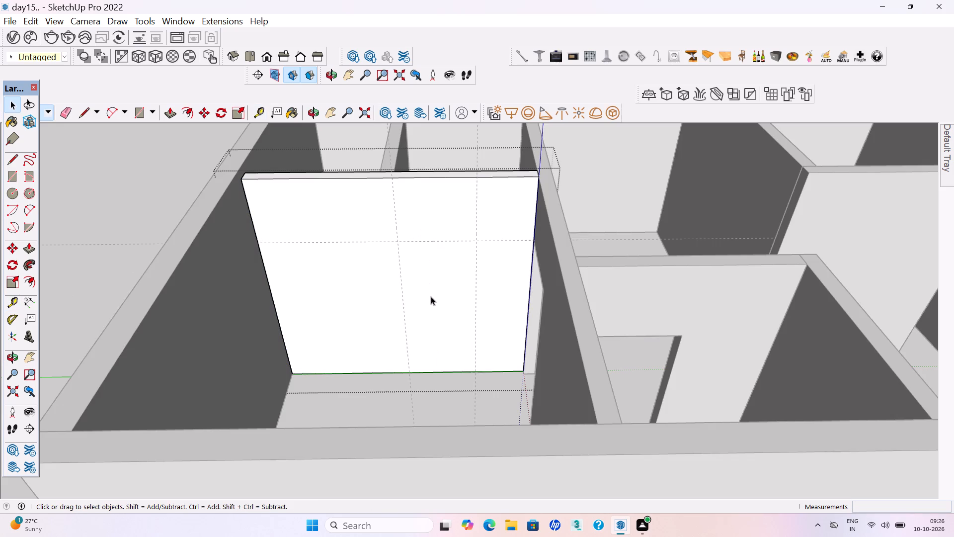
left_click(419, 305)
key("r")
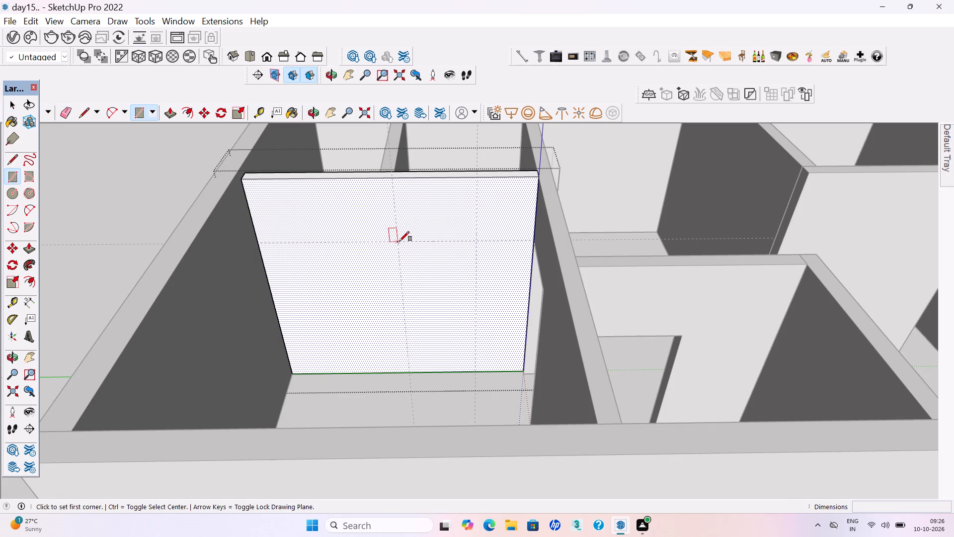
left_click(399, 241)
left_click(474, 371)
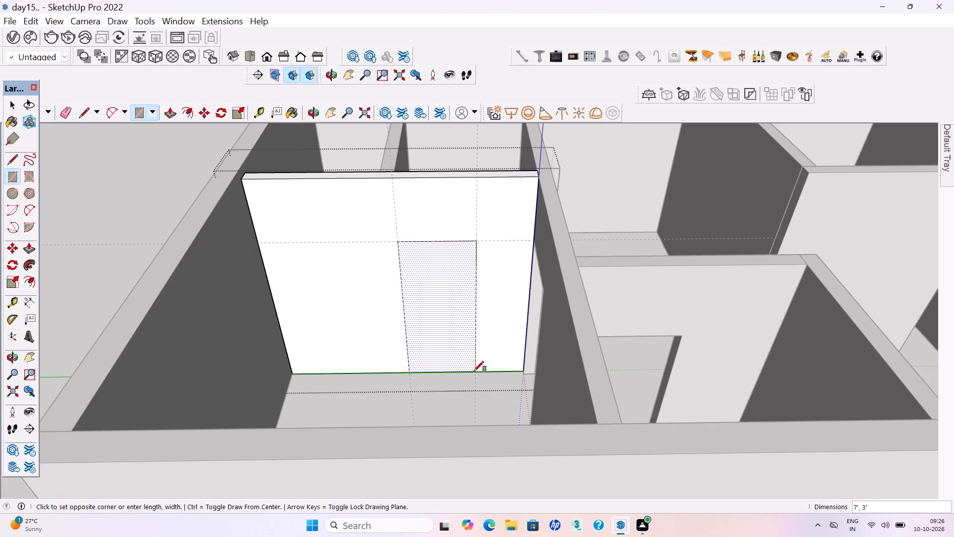
Push the door rectangle 6" through the bedroom partition to cut the opening, and exit the partition group.
key("p")
left_click(459, 356)
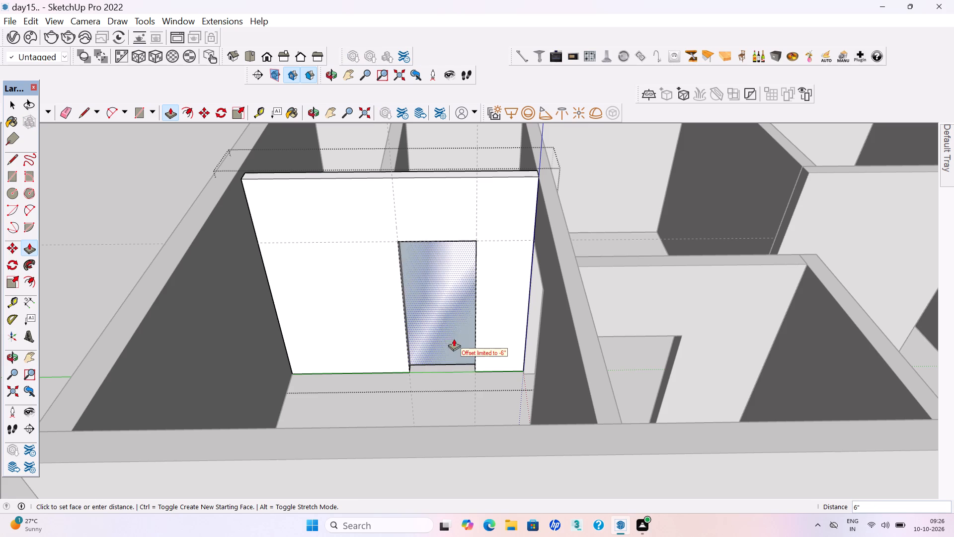
left_click(436, 320)
key("space")
scroll(443, 341, "down", 10)
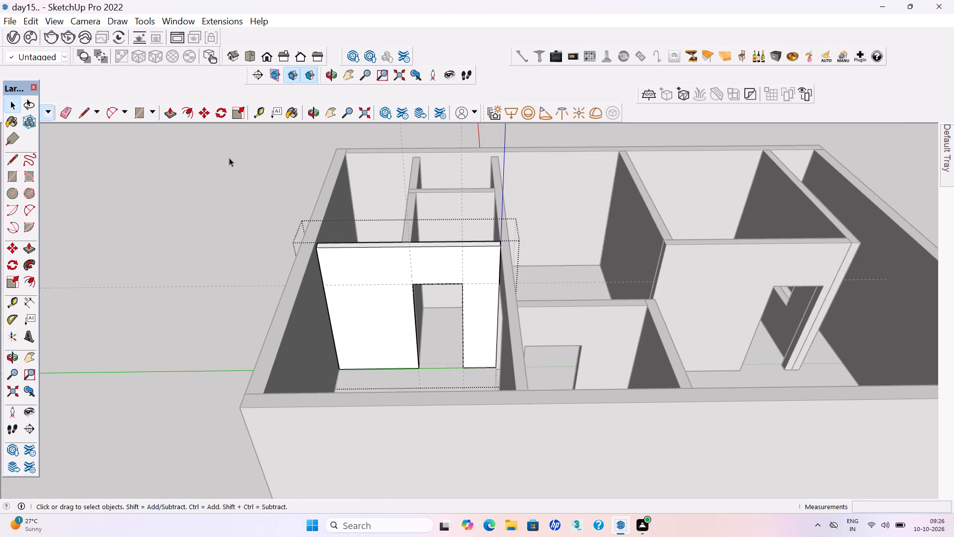
left_click(251, 192)
Save the model.
scroll(258, 199, "down", 3)
key("ctrl+s")
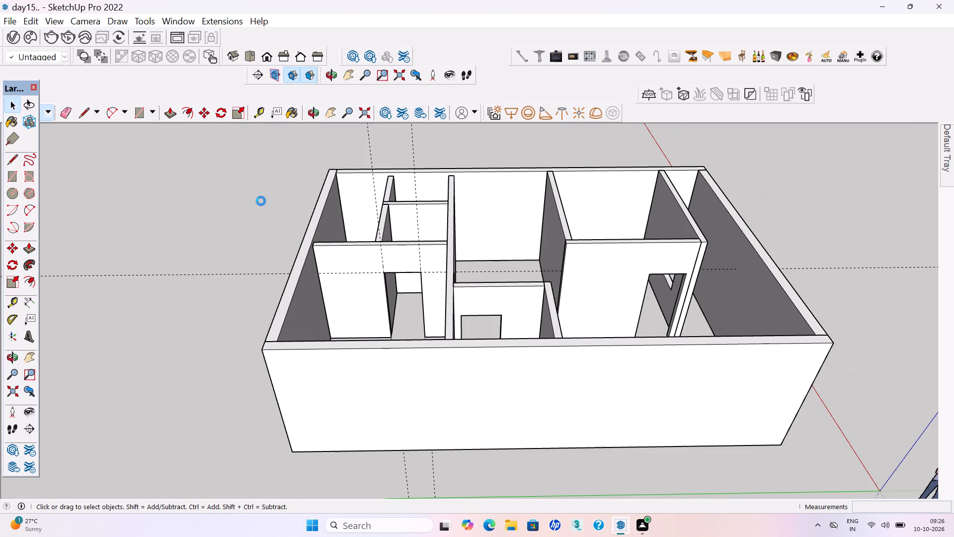
key("ctrl+s")
key("ctrl+s")
key("ctrl+s")
key("ctrl+s")
key("ctrl+s")
Place a vertical guide on the full-width partition beside the small end rooms, about 4' 8" from its outer-wall corner.
scroll(398, 283, "down", 6)
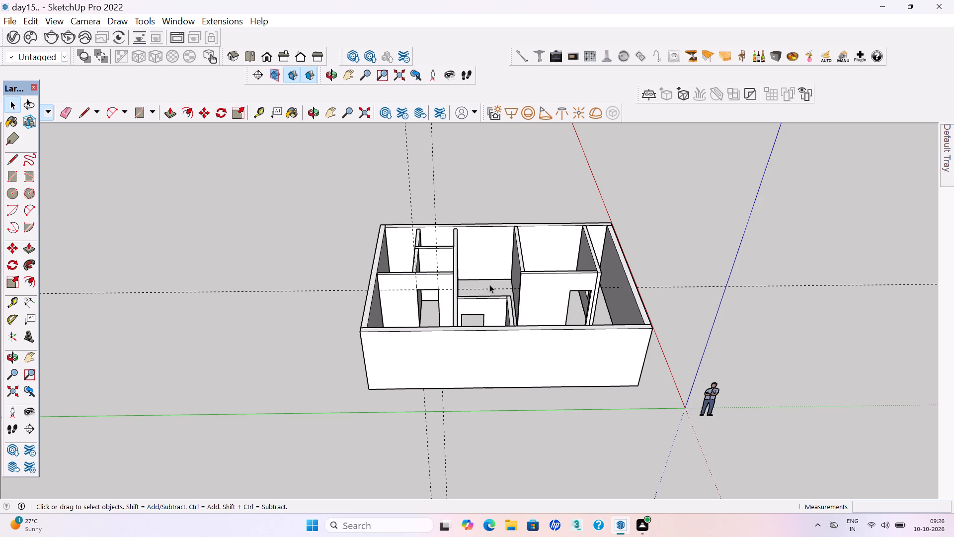
middle_click_drag(510, 283, 123, 326)
scroll(494, 283, "up", 5)
scroll(584, 297, "up", 1)
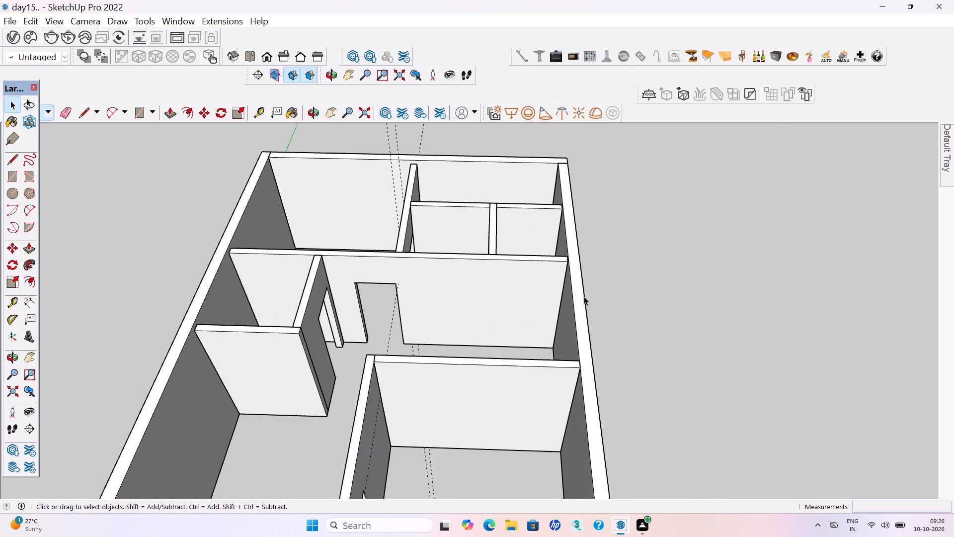
scroll(584, 296, "up", 3)
middle_click_drag(524, 303, 530, 323)
scroll(533, 304, "up", 1)
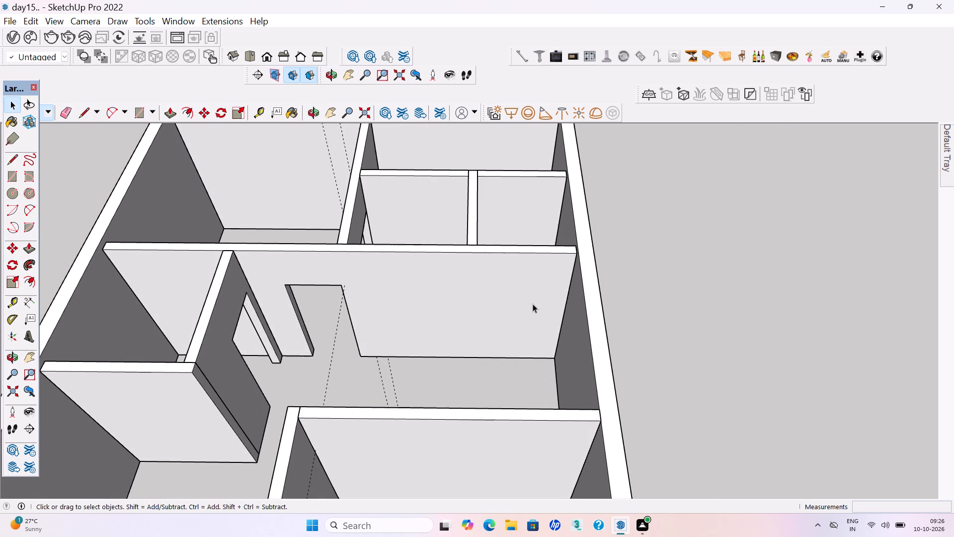
key("t")
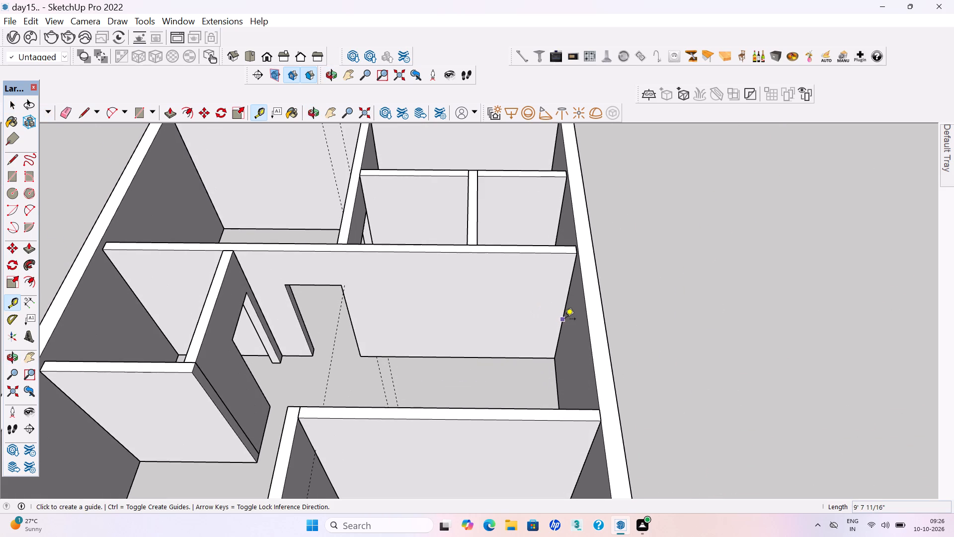
left_click(565, 320)
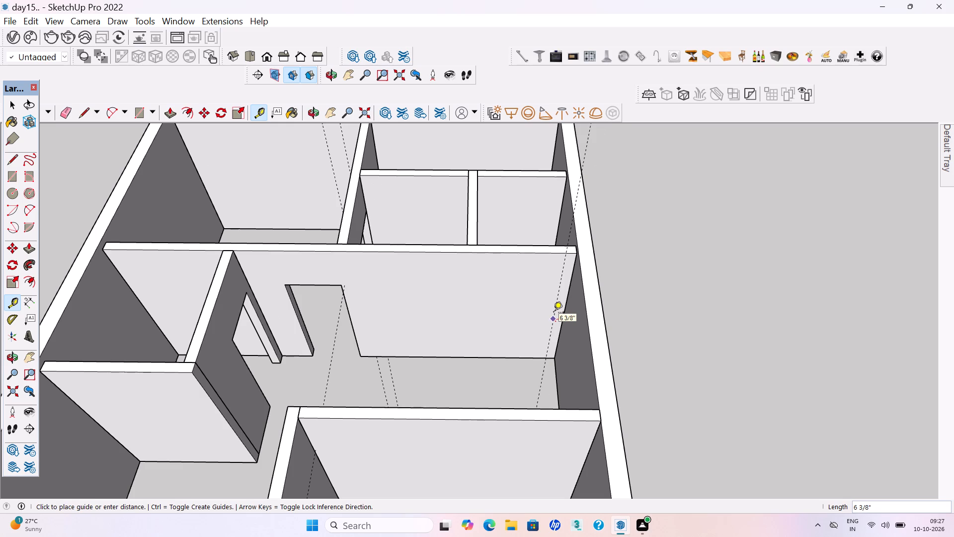
left_click(480, 293)
Place a second vertical guide on the full-width partition, 3' from the first toward the outer wall.
left_click(479, 295)
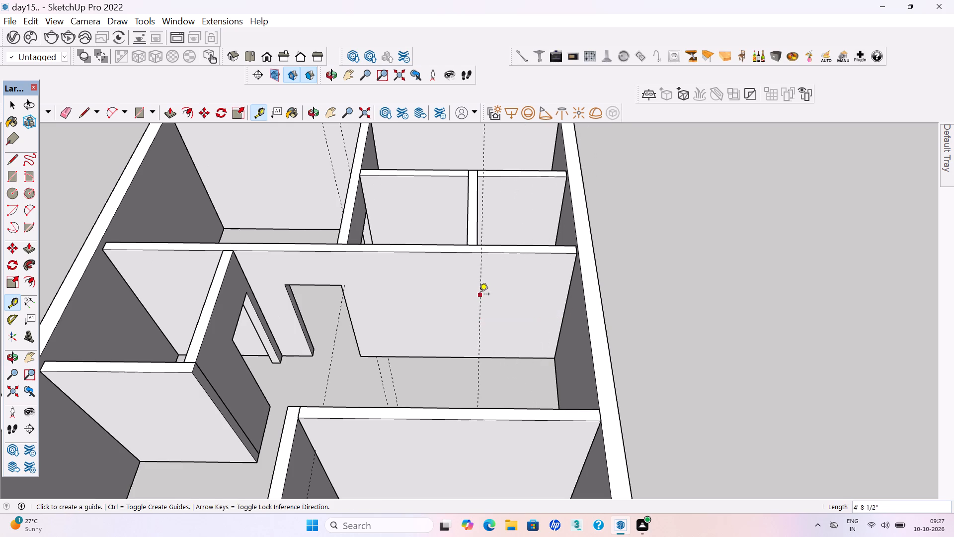
type("3'")
key("Return")
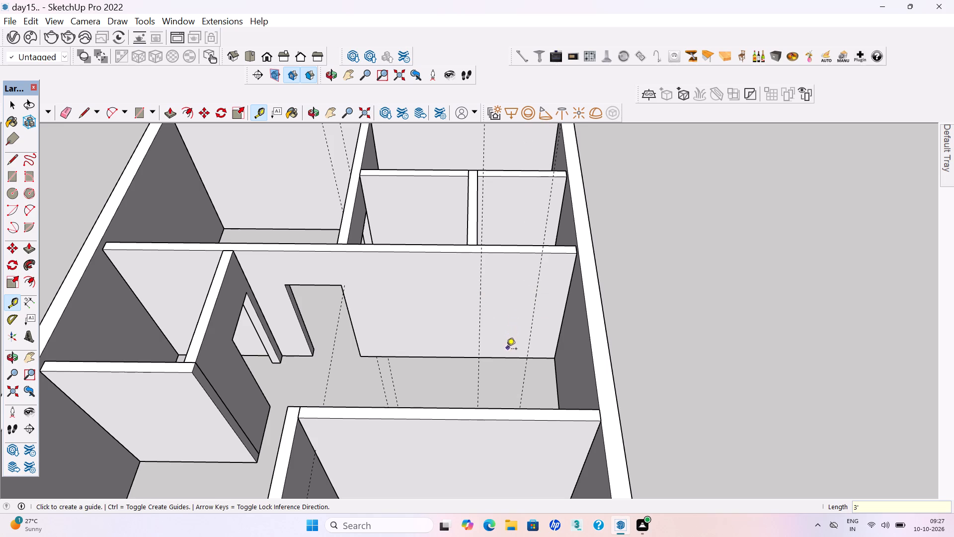
Place a horizontal guide 7' above the base of the full-width partition.
left_click(502, 358)
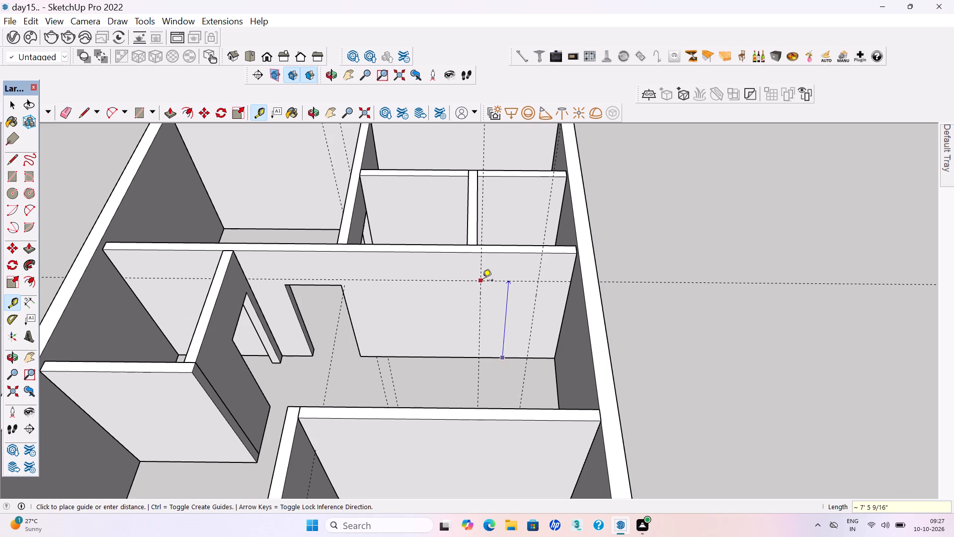
type("7'")
key("Return")
key("space")
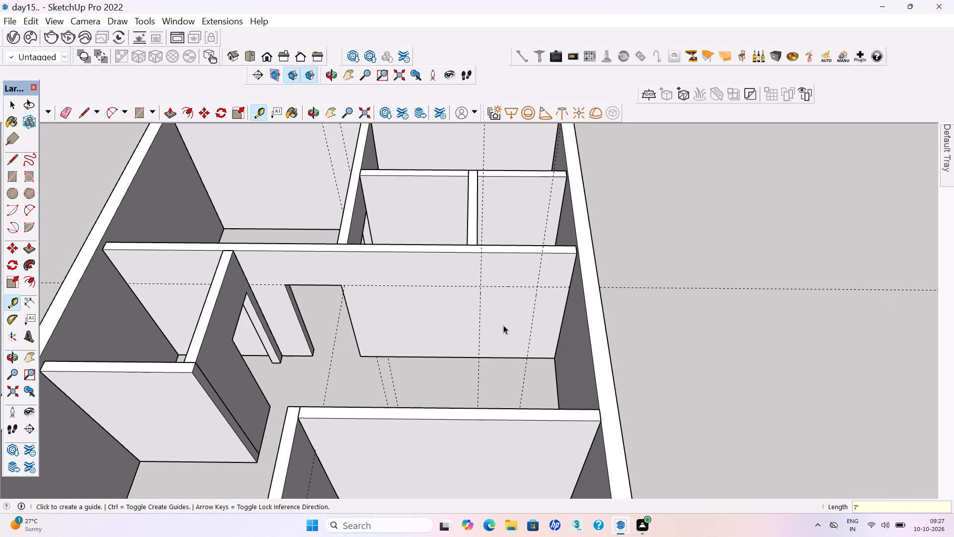
Open the full-width partition group and draw a 7' by 3' door rectangle between the guides near the outer wall.
double_click(503, 325)
left_click(503, 325)
key("r")
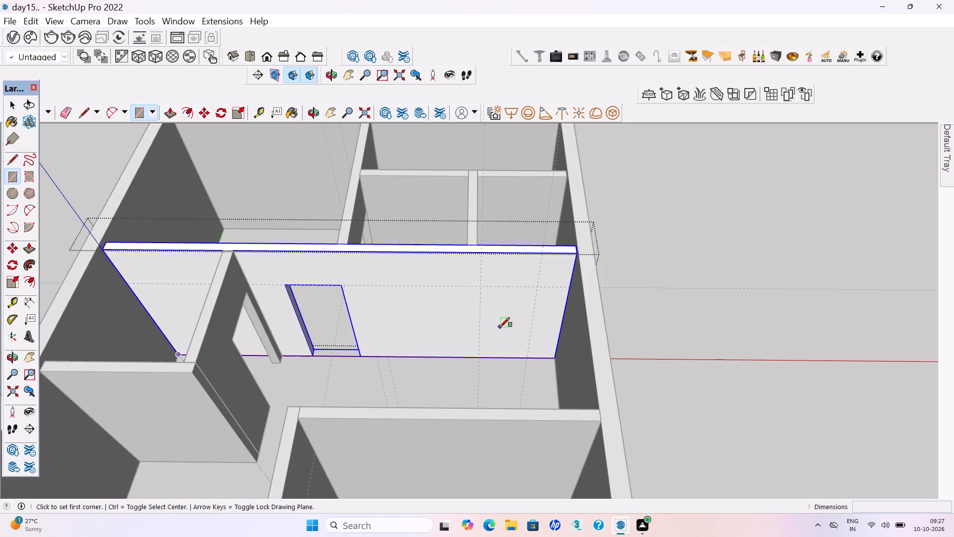
key("space")
left_click(499, 327)
double_click(499, 326)
left_click(496, 320)
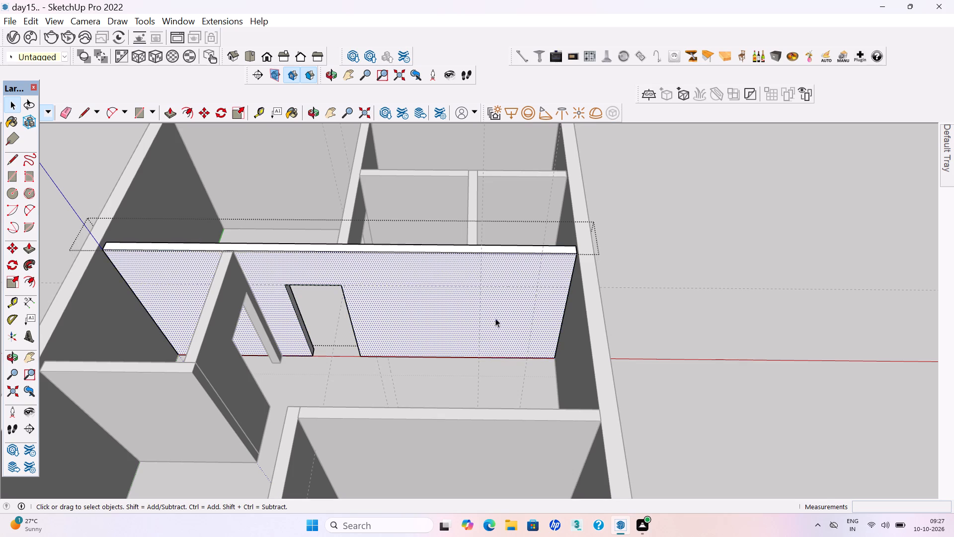
key("r")
scroll(494, 304, "up", 4)
left_click(474, 276)
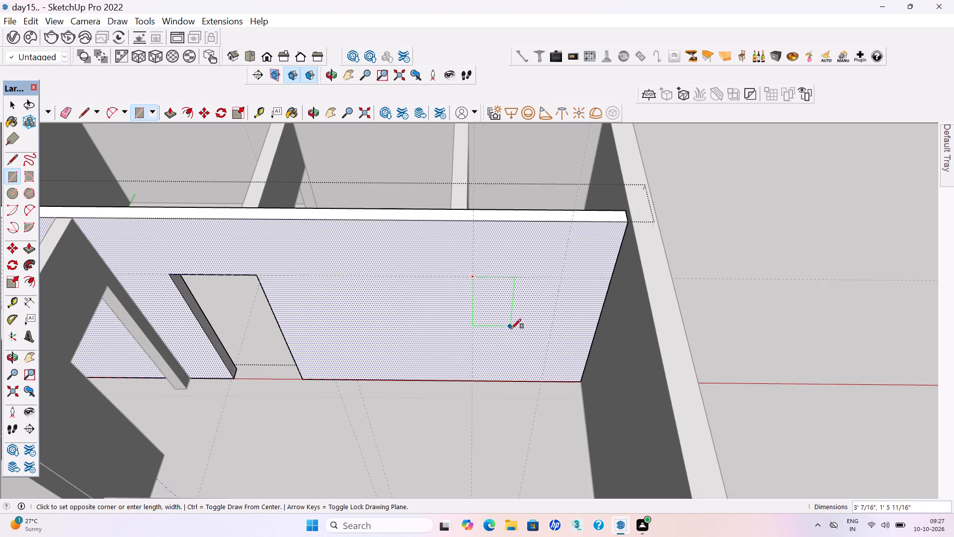
left_click(540, 380)
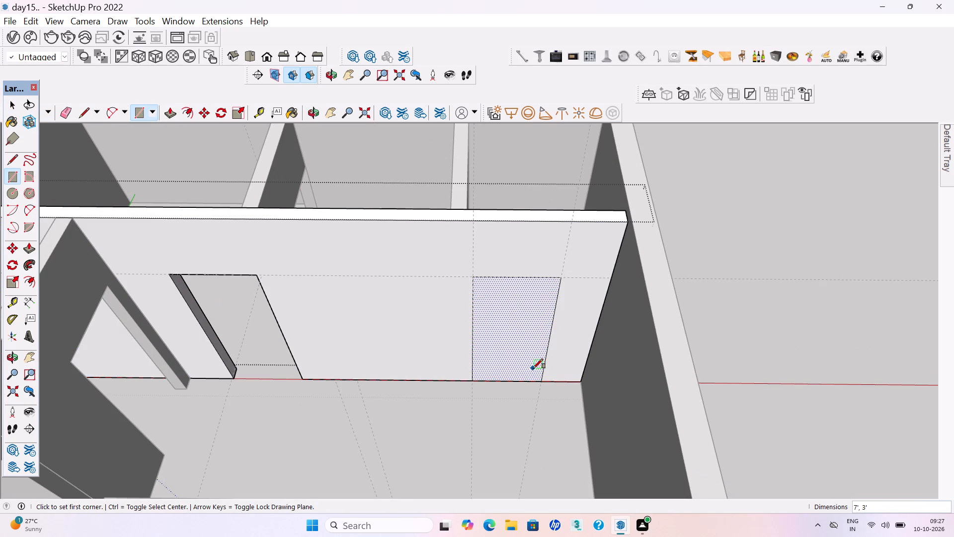
Push the door rectangle through the full-width partition to cut the opening.
key("p")
left_click(529, 370)
left_click(492, 329)
key("space")
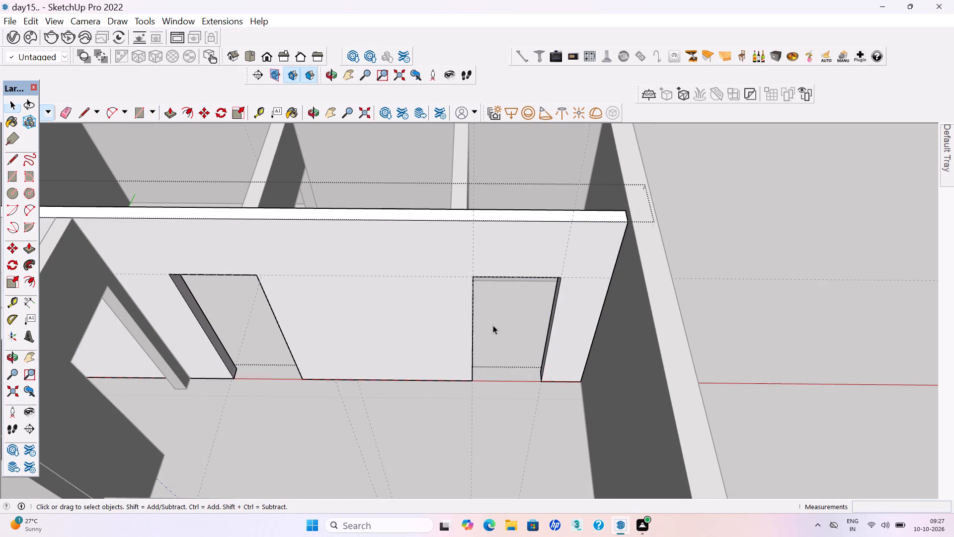
scroll(493, 325, "down", 5)
left_click(731, 338)
scroll(578, 311, "down", 4)
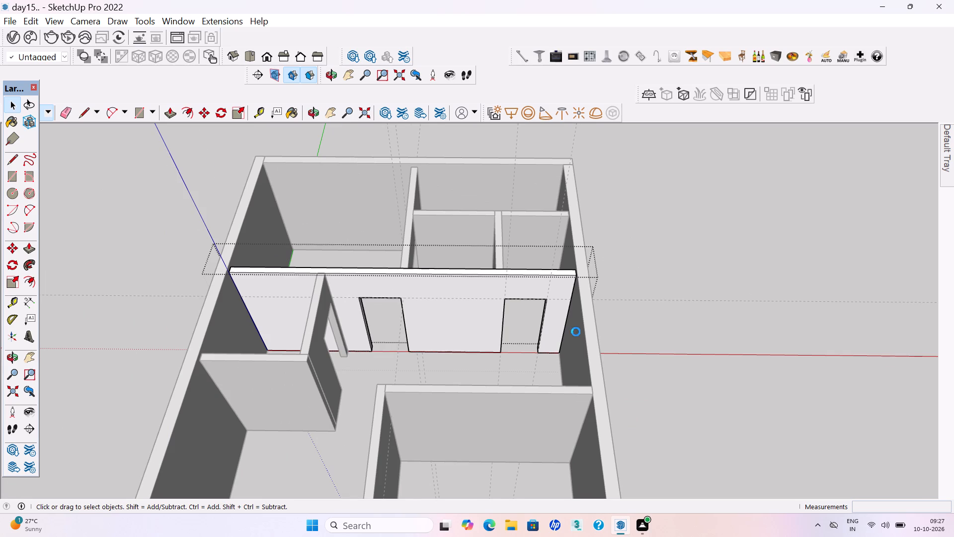
Save the model and make sure the partition group is closed.
key("ctrl+s")
key("ctrl+s")
left_click(692, 401)
Place a vertical guide on the short partition behind the new door opening, about 8" from its inner end at the dividing wall.
scroll(635, 379, "down", 10)
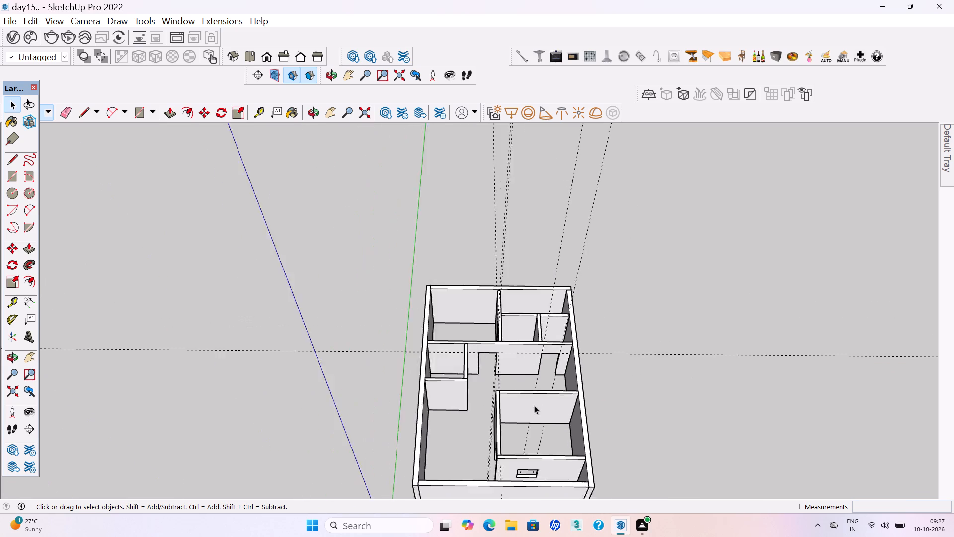
scroll(534, 405, "down", 1)
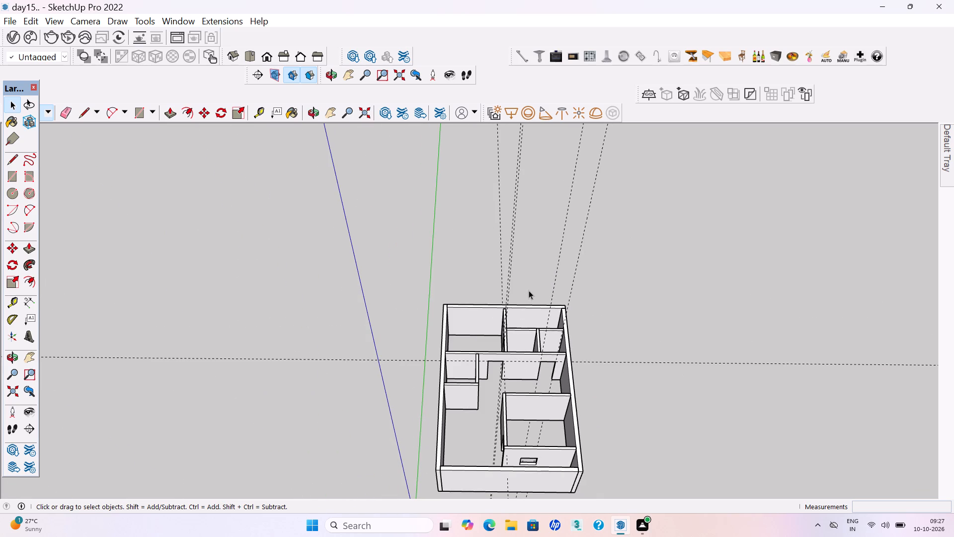
scroll(529, 290, "up", 1)
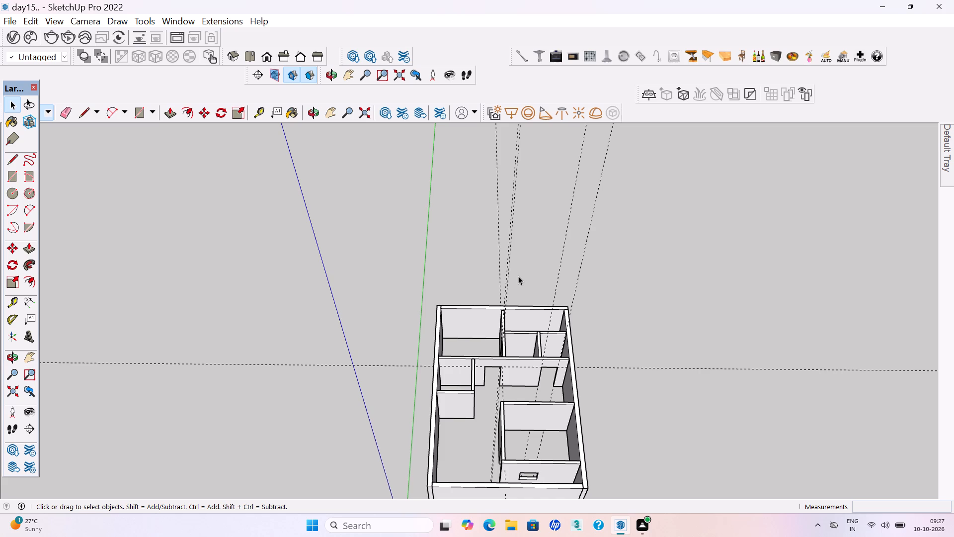
scroll(483, 374, "down", 2)
middle_click_drag(481, 385, 824, 416)
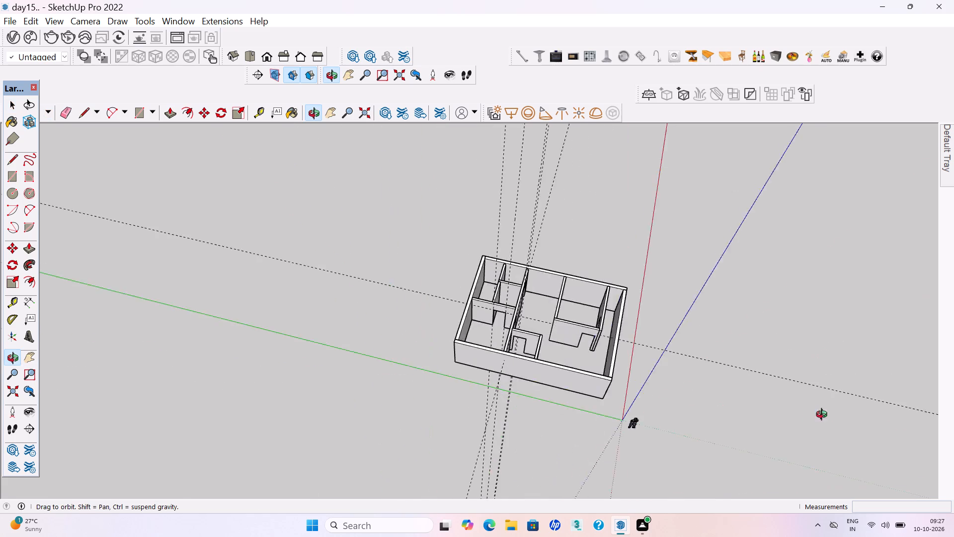
middle_click_drag(824, 416, 953, 413)
scroll(429, 252, "up", 16)
middle_click_drag(381, 321, 597, 328)
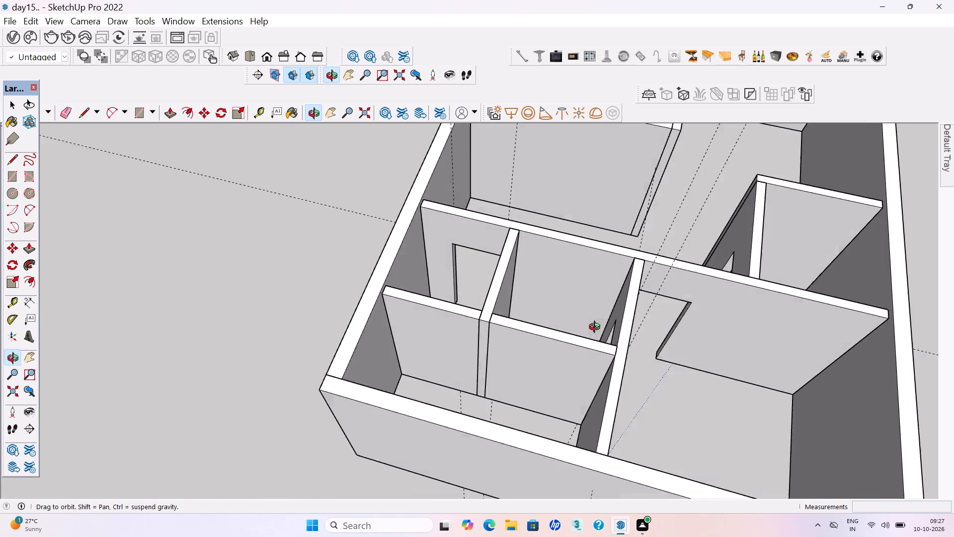
middle_click_drag(597, 328, 662, 329)
scroll(480, 314, "up", 4)
middle_click_drag(475, 337, 469, 363)
middle_click(469, 363)
scroll(470, 367, "up", 1)
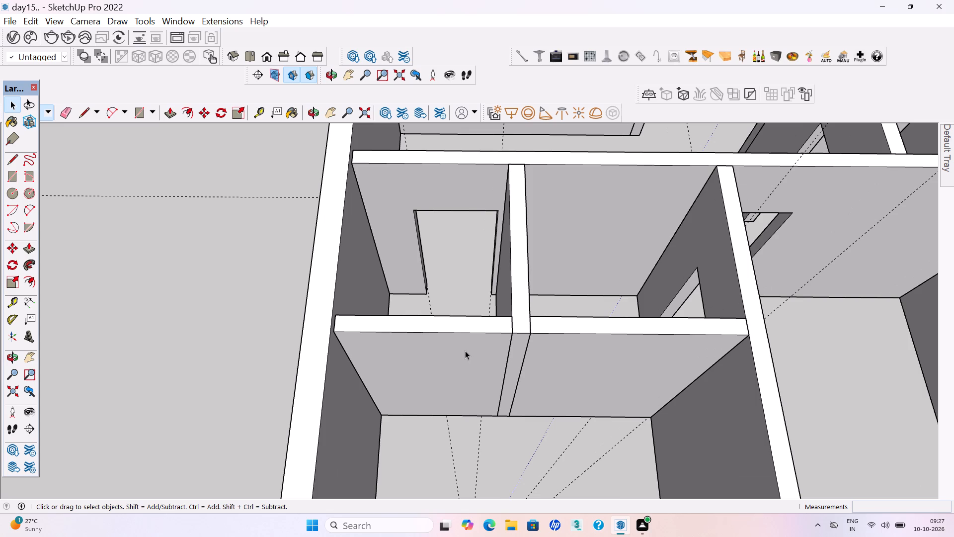
key("t")
left_click(505, 367)
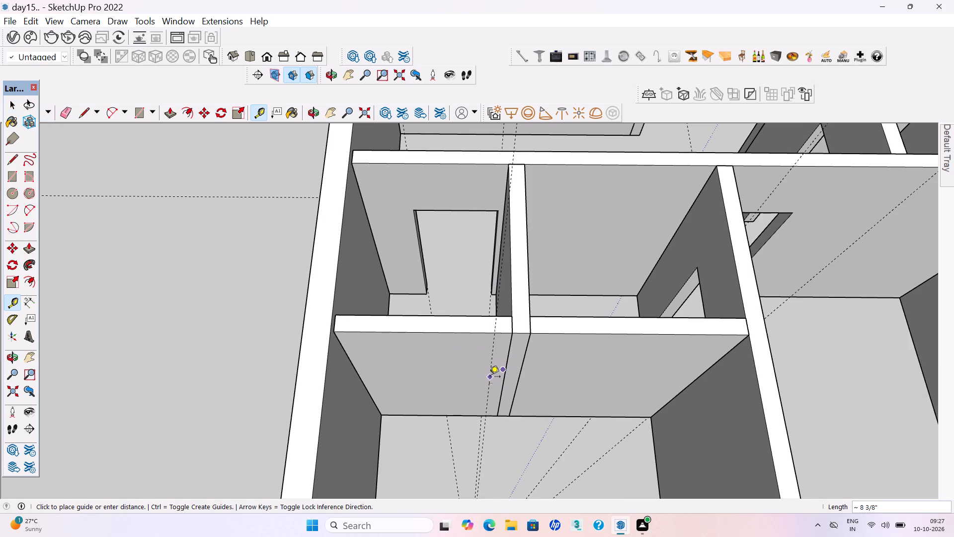
left_click(490, 378)
Place a second vertical guide on the short partition, 3' from the first toward the outer wall.
left_click(491, 377)
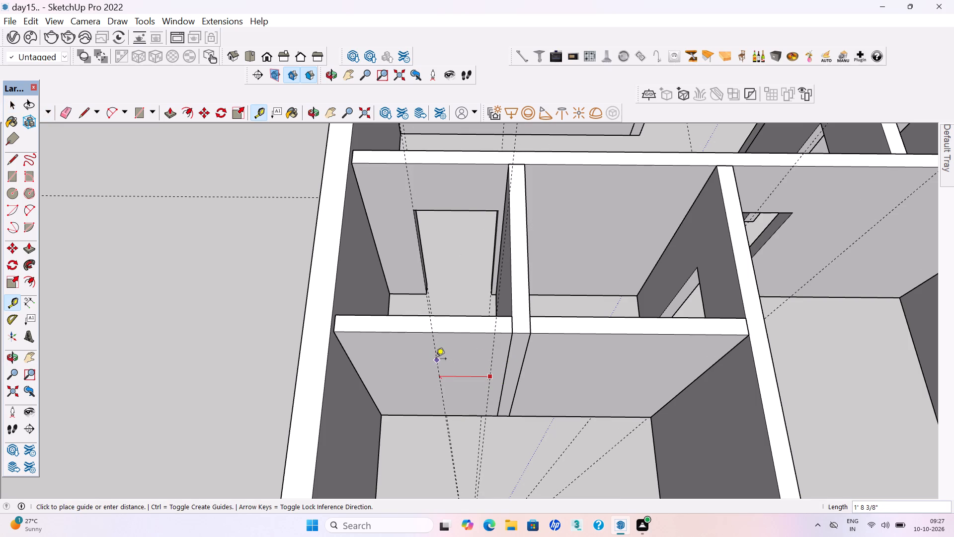
type("3'")
key("Return")
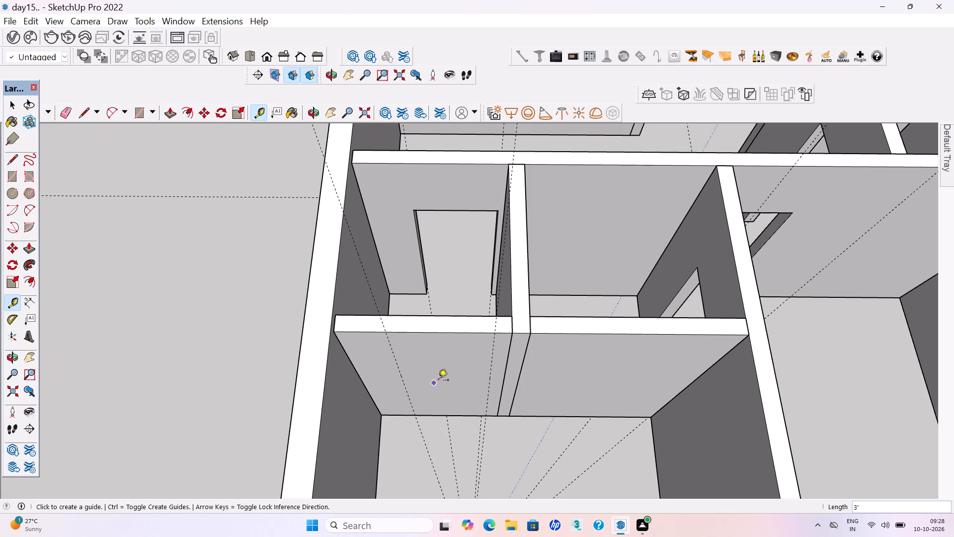
Place a horizontal guide 7' above the base of the short partition.
scroll(466, 340, "down", 3)
middle_click_drag(444, 373, 452, 325)
middle_click_drag(453, 388, 451, 406)
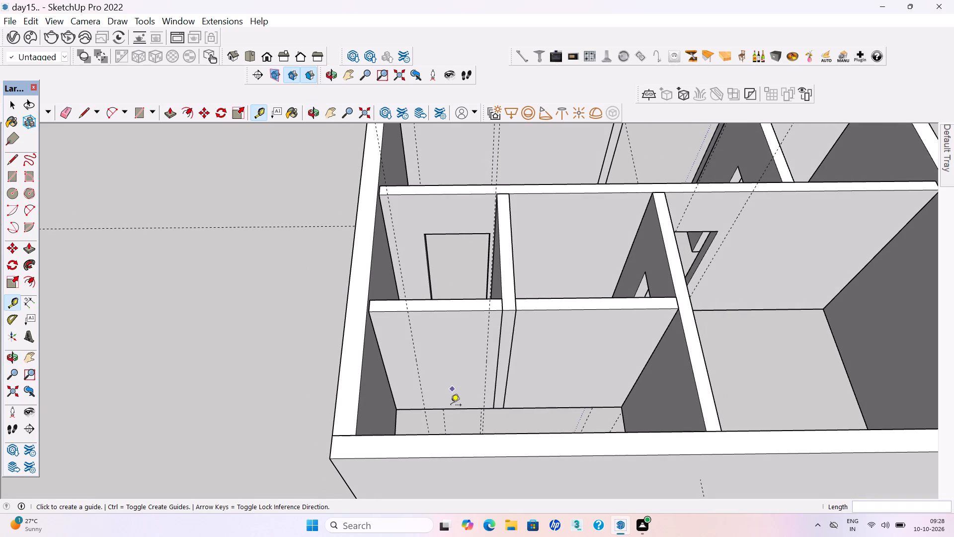
left_click(456, 408)
type("7'")
key("Return")
key("space")
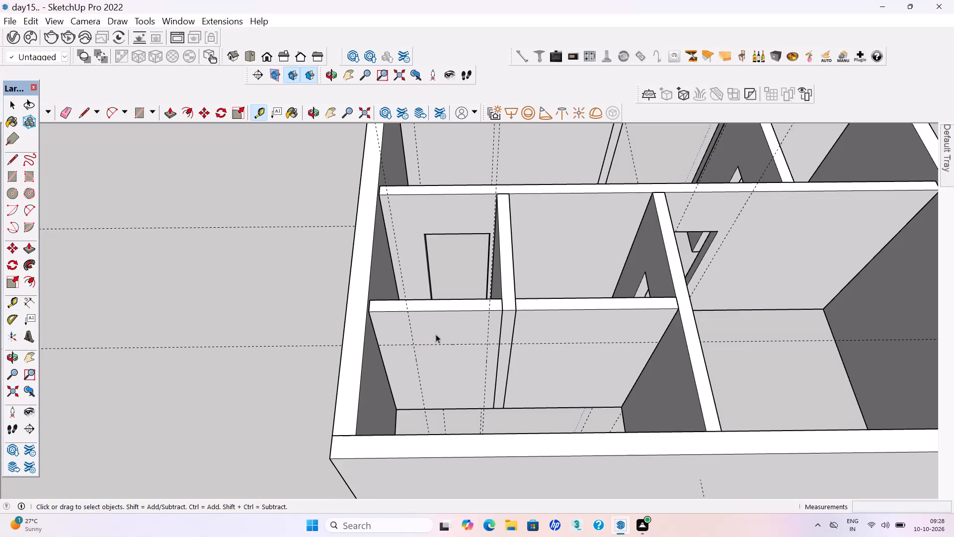
Open the short partition group and draw a door rectangle 7' high and about 3' wide between the guides.
scroll(436, 310, "down", 2)
middle_click_drag(438, 310, 425, 364)
scroll(432, 399, "up", 4)
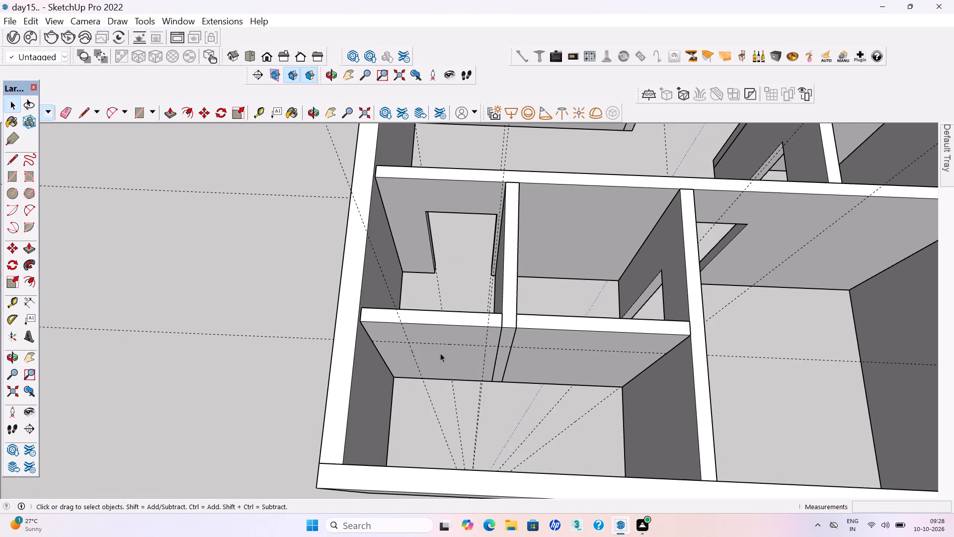
double_click(440, 351)
left_click(425, 338)
key("r")
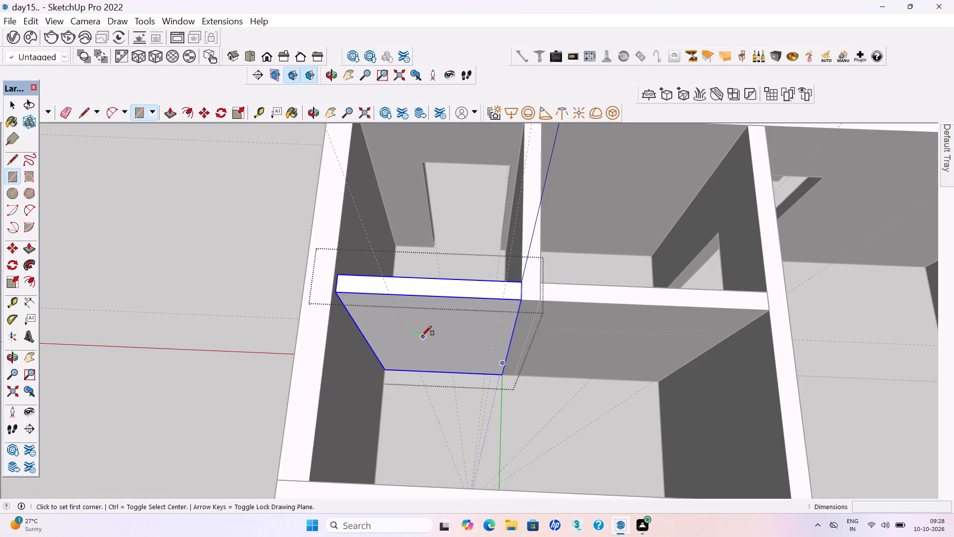
middle_click_drag(422, 328, 409, 286)
key("space")
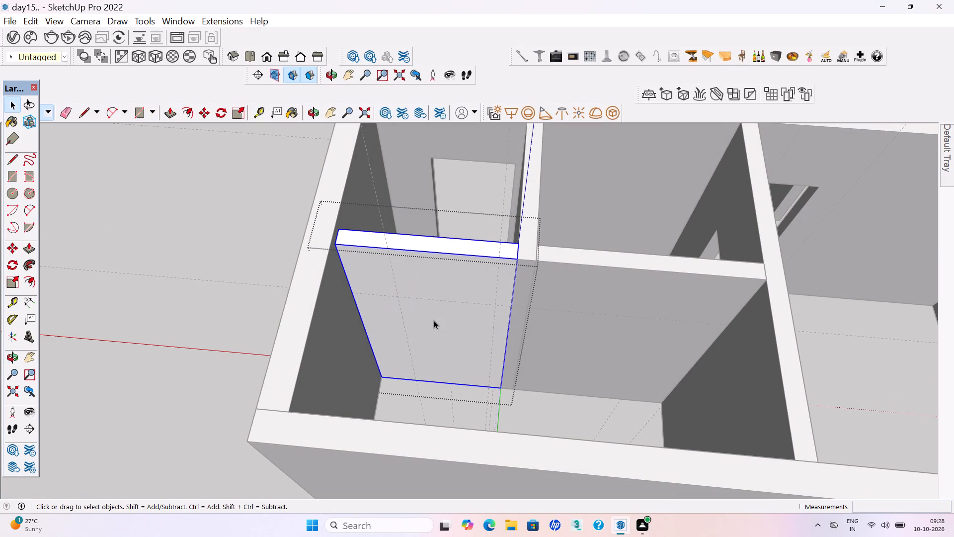
left_click(434, 320)
double_click(434, 320)
left_click(433, 320)
key("r")
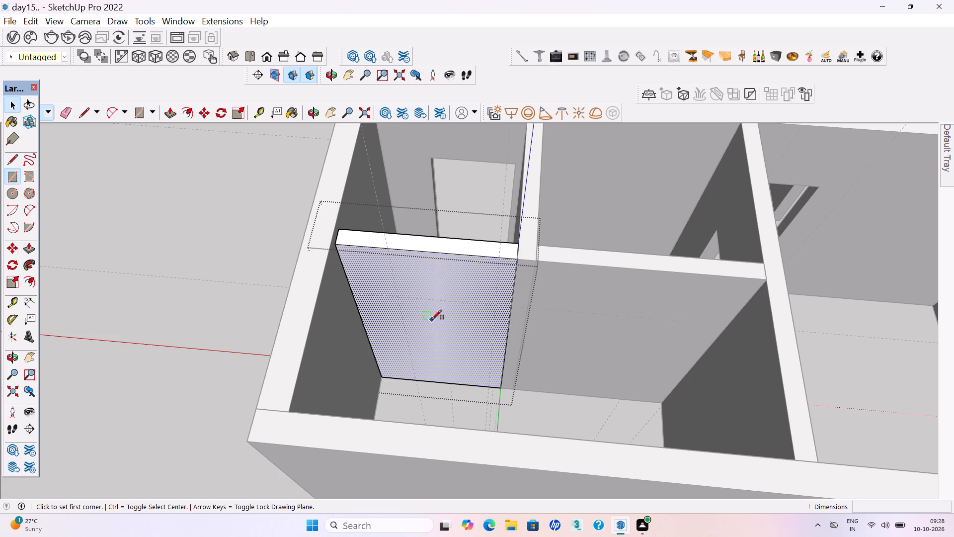
left_click(400, 296)
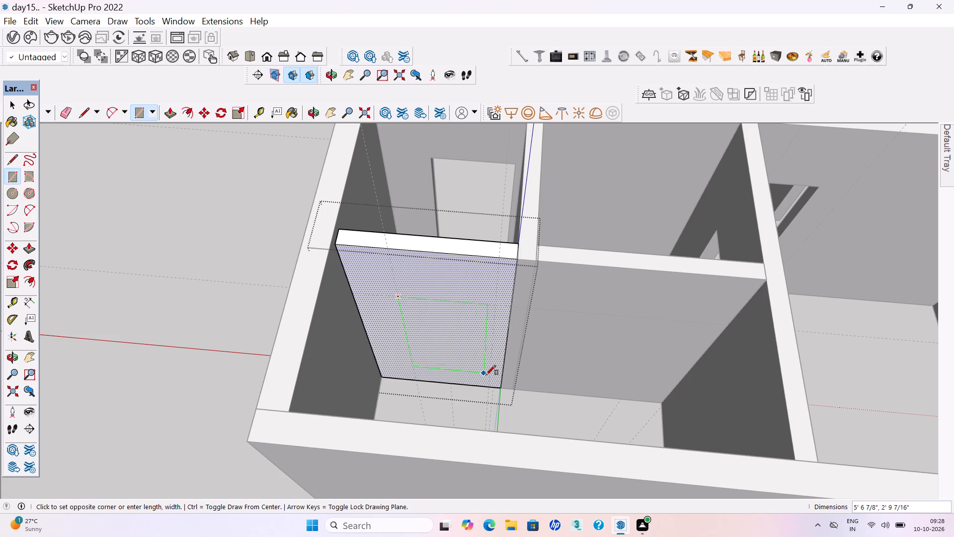
left_click(488, 388)
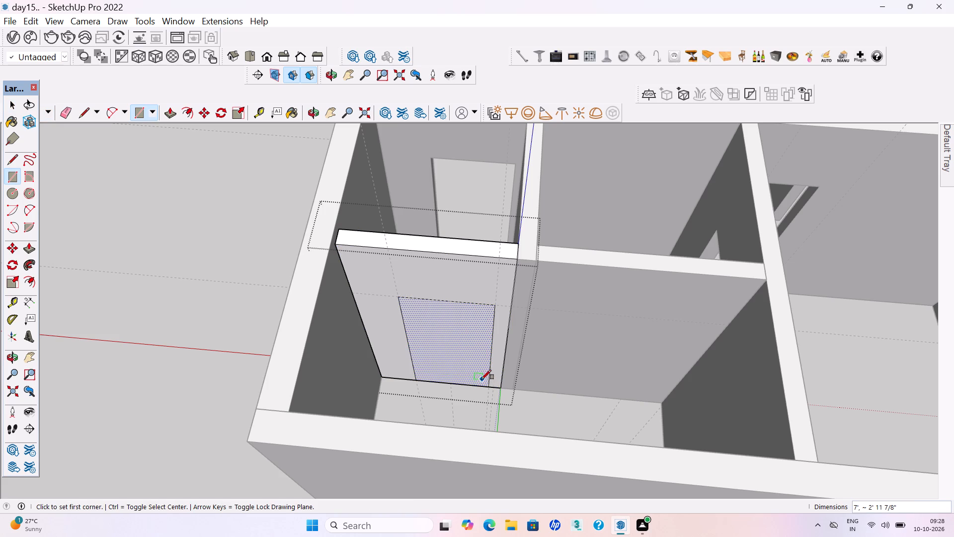
Push the door rectangle through the short partition to cut the opening, undoing any partial push, and exit the group.
key("p")
left_click(472, 372)
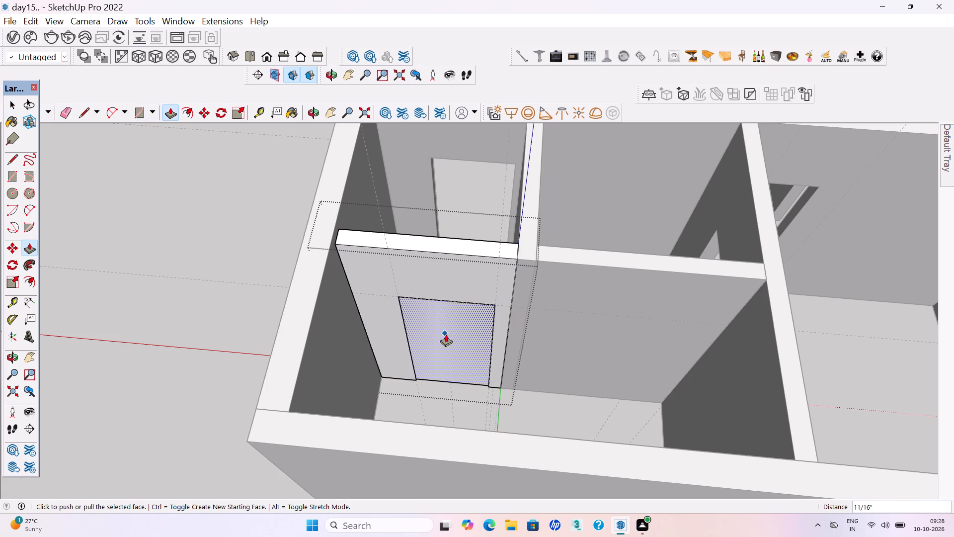
key("ctrl+z")
left_click(465, 365)
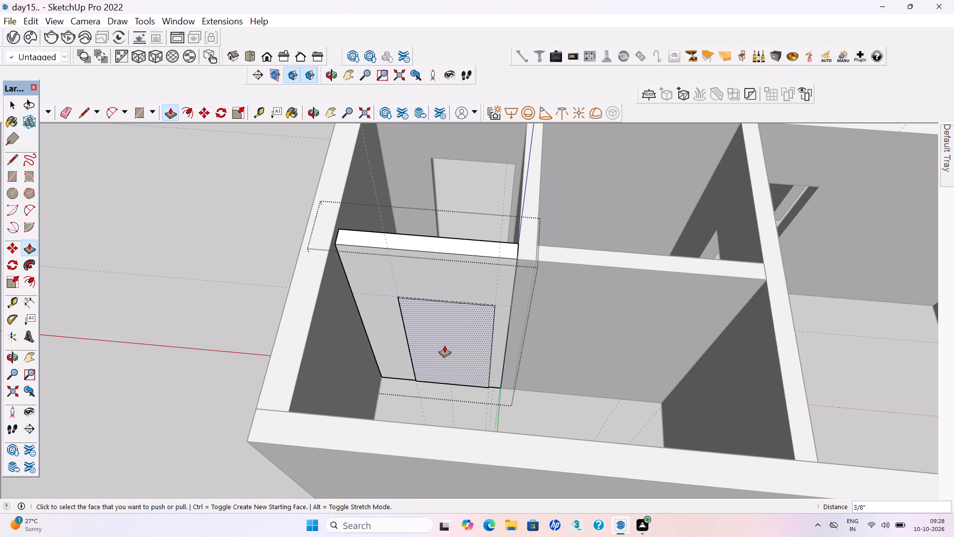
key("ctrl+z")
scroll(462, 372, "up", 3)
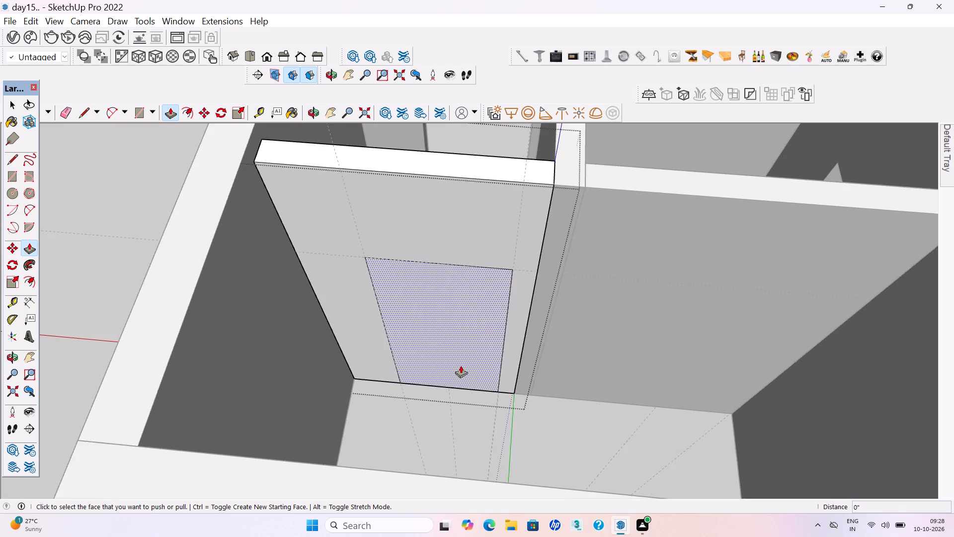
middle_click_drag(457, 358, 408, 333)
left_click_drag(452, 365, 421, 318)
key("space")
scroll(470, 352, "down", 9)
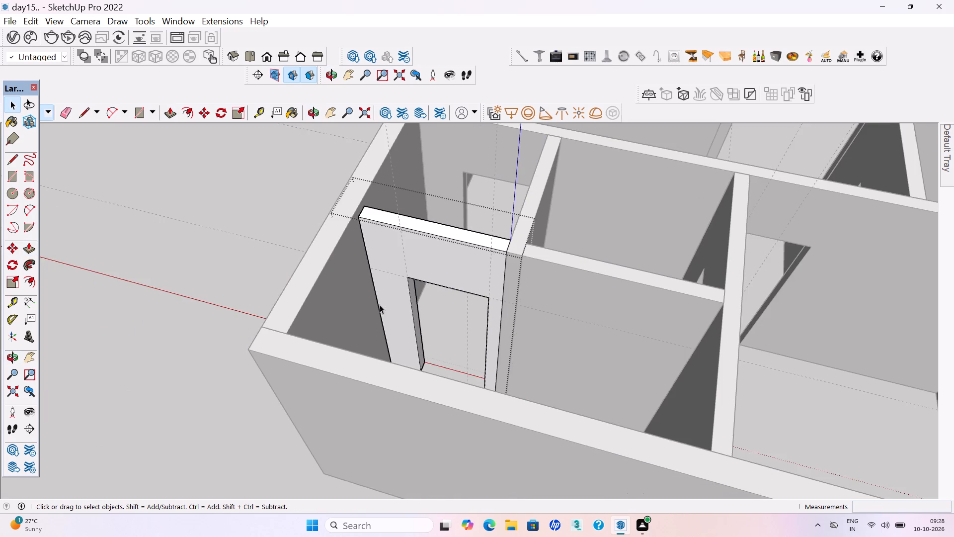
left_click(291, 209)
double_click(300, 206)
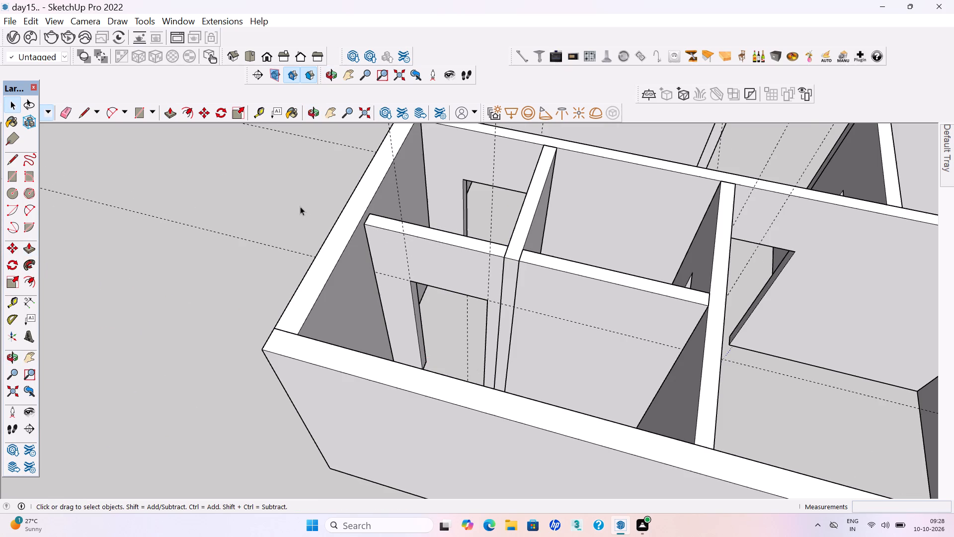
Save the model.
key("ctrl+s")
key("ctrl+s")
Delete all the temporary vertical and horizontal guides around the house model.
middle_click_drag(459, 224, 431, 488)
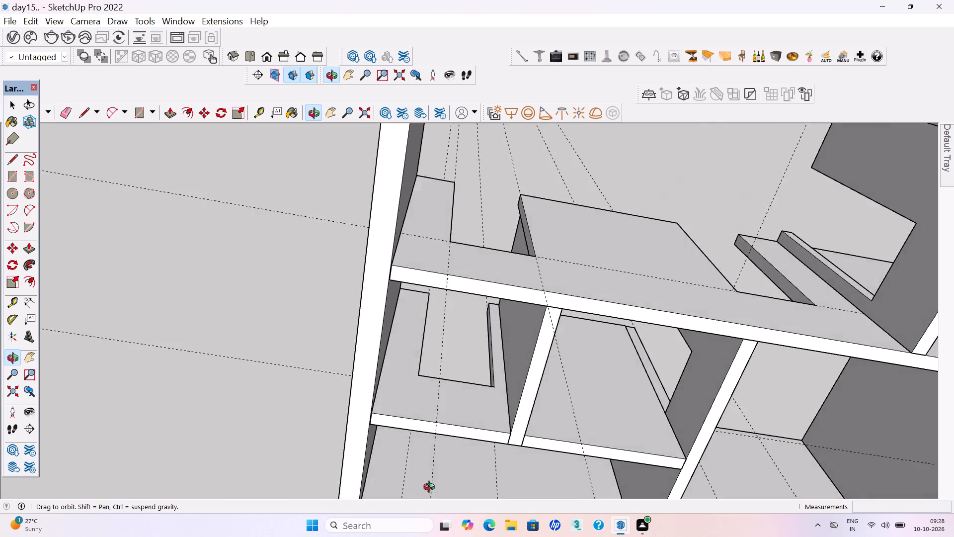
middle_click_drag(431, 488, 374, 142)
scroll(441, 189, "down", 10)
scroll(467, 281, "up", 1)
scroll(473, 285, "down", 13)
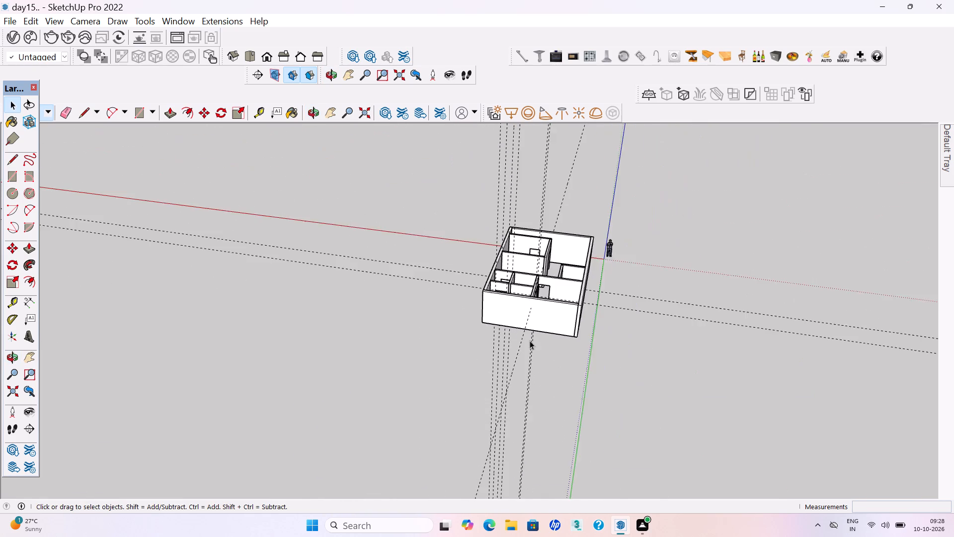
scroll(530, 341, "down", 9)
middle_click_drag(557, 300, 558, 256)
left_click_drag(556, 255, 480, 179)
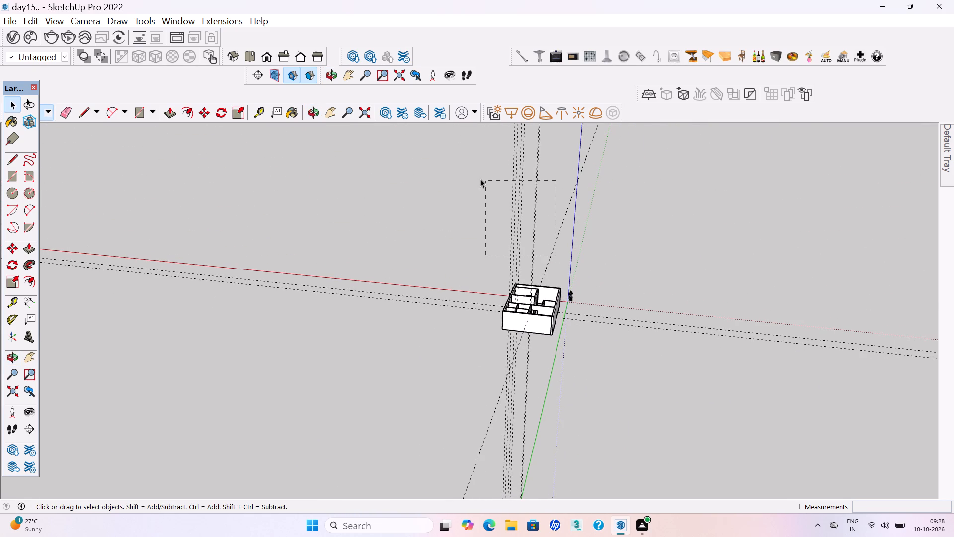
left_click_drag(480, 179, 479, 178)
key("Delete")
left_click_drag(728, 383, 694, 269)
key("Delete")
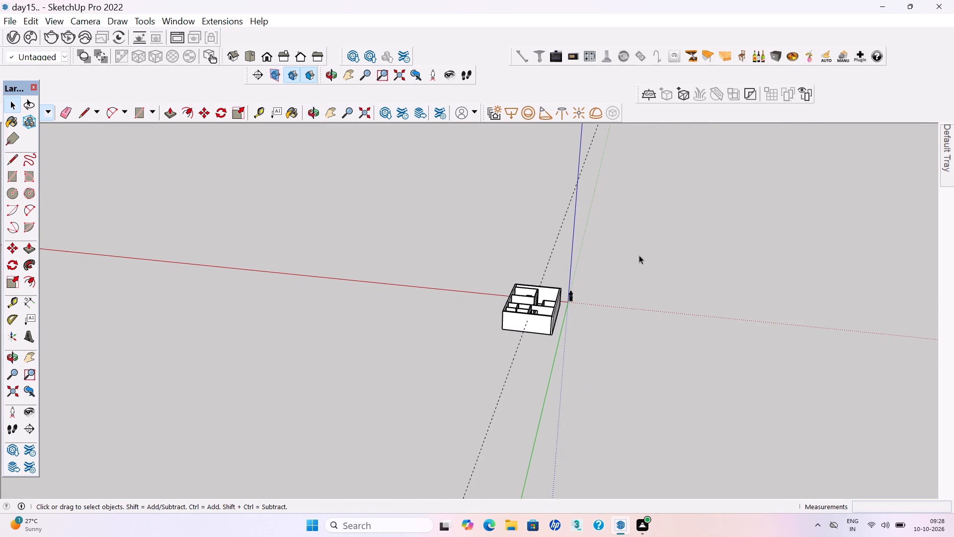
left_click_drag(561, 258, 511, 204)
key("Delete")
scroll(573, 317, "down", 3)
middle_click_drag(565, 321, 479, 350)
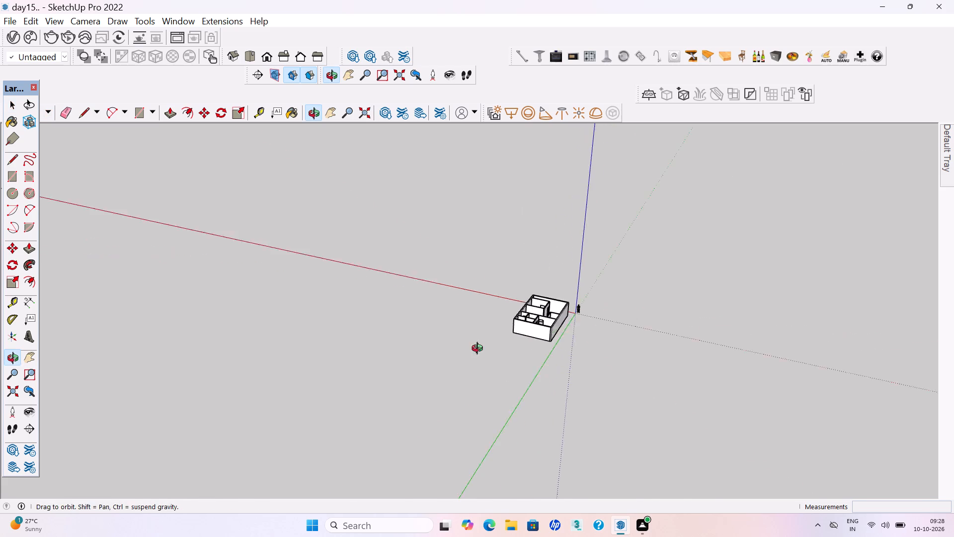
Save the model.
middle_click_drag(479, 350, 334, 398)
scroll(337, 390, "up", 1)
key("ctrl+s")
key("ctrl+s")
key("ctrl+s")
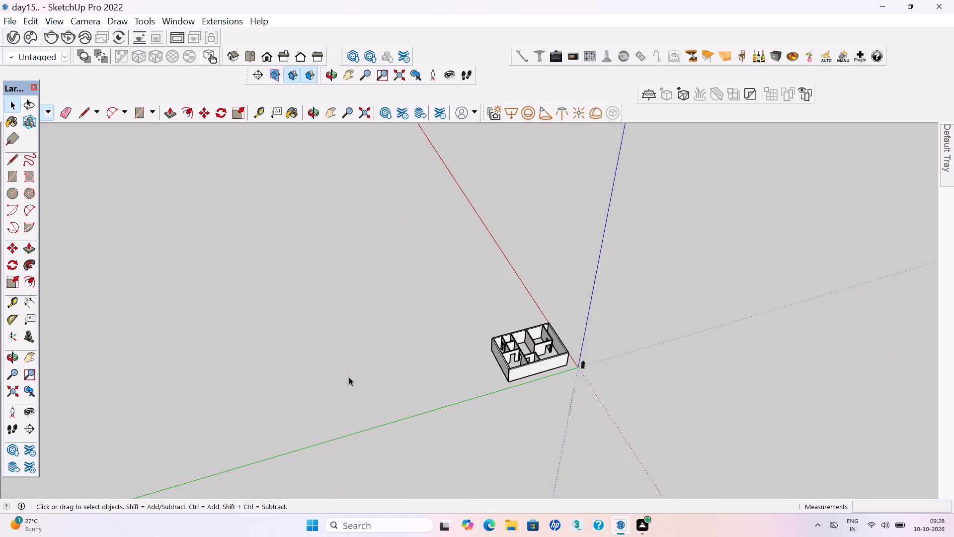
Examine the walled house model, its rooms and its door and window openings from several sides.
scroll(258, 348, "down", 1)
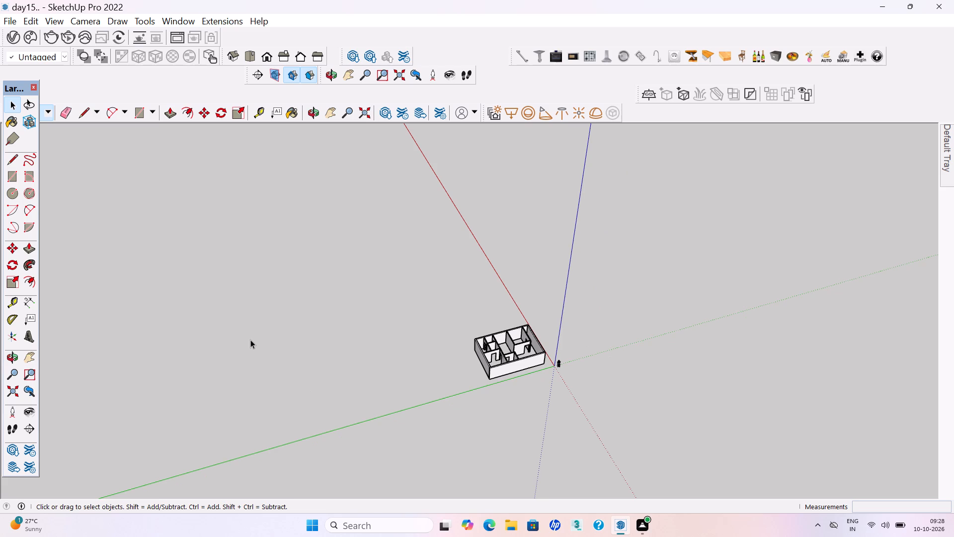
middle_click_drag(479, 386, 414, 434)
scroll(504, 363, "up", 19)
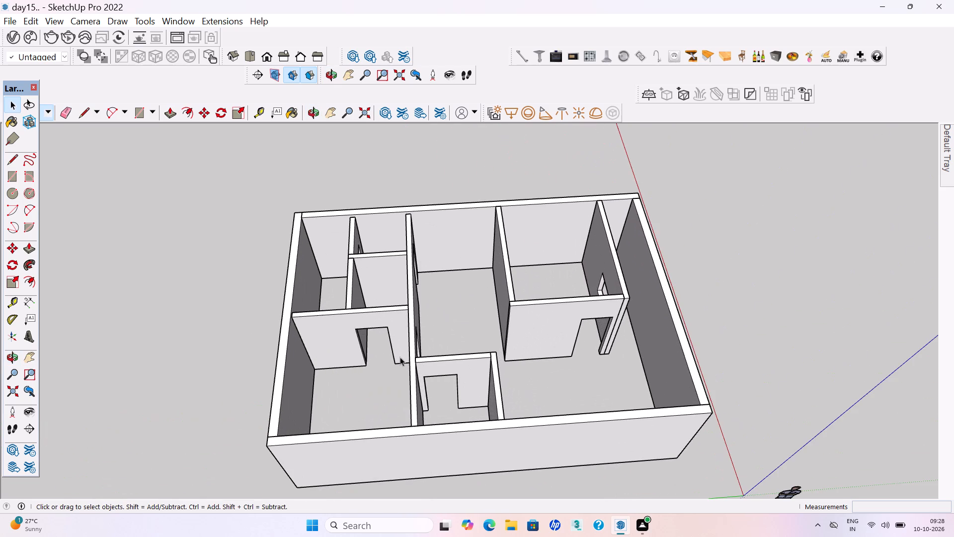
middle_click_drag(400, 357, 742, 442)
scroll(544, 372, "up", 2)
middle_click_drag(531, 371, 555, 305)
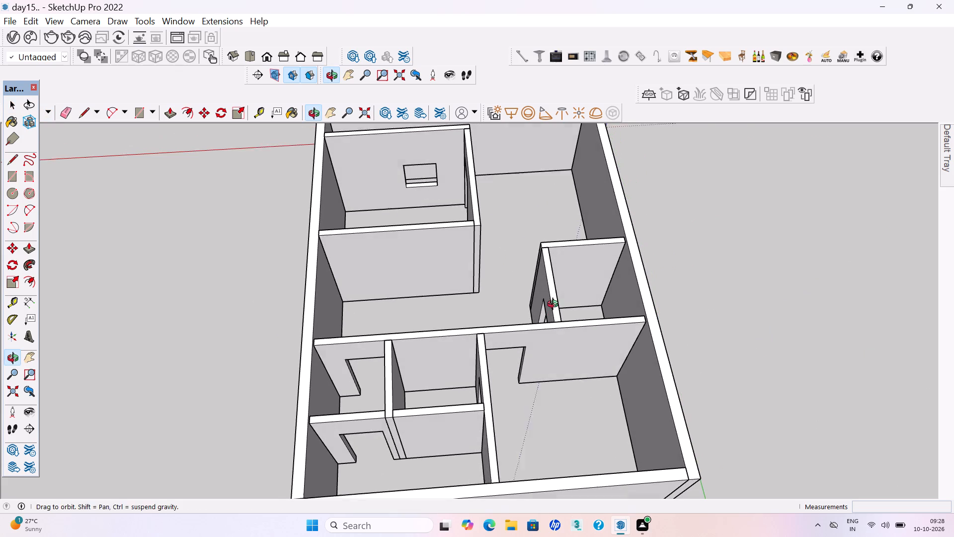
middle_click_drag(555, 305, 553, 305)
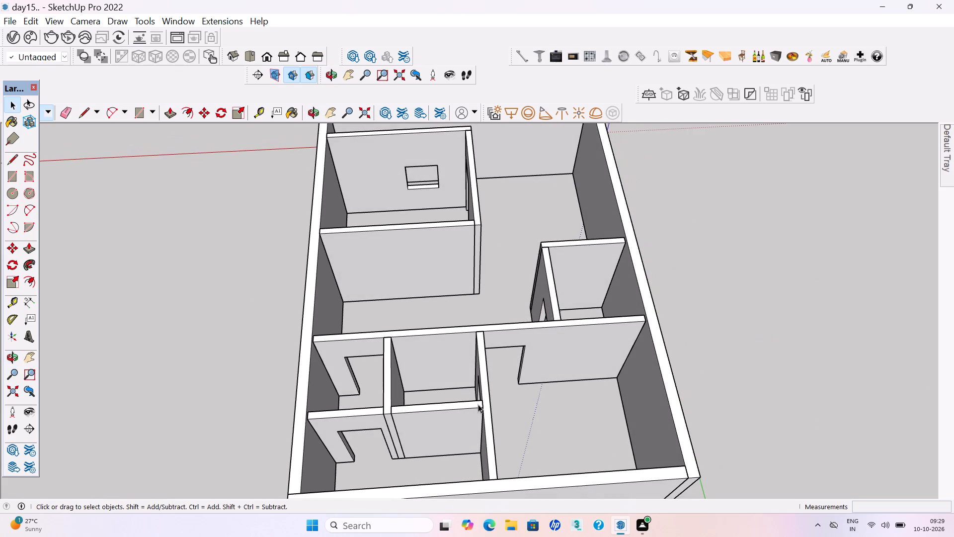
scroll(423, 403, "down", 2)
middle_click_drag(419, 393, 424, 389)
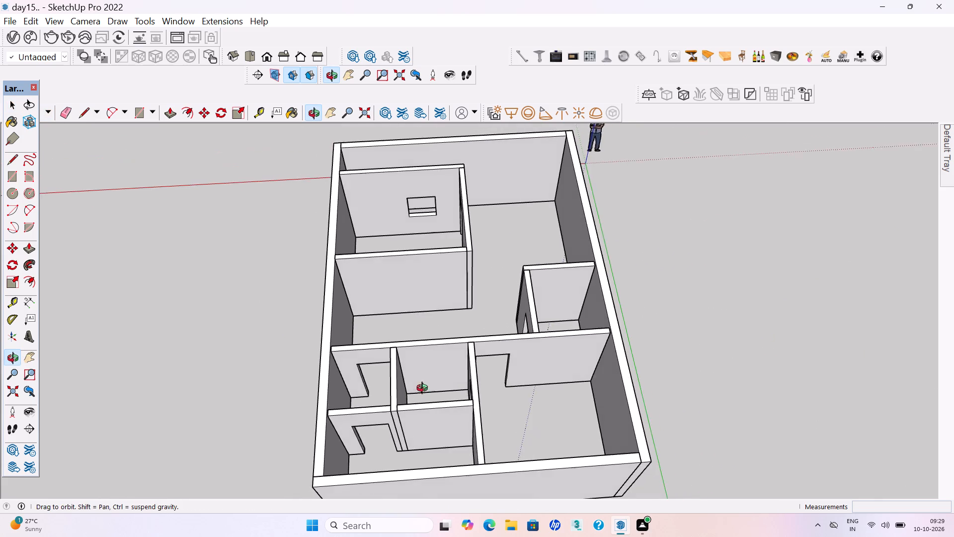
middle_click_drag(424, 389, 676, 396)
middle_click(676, 396)
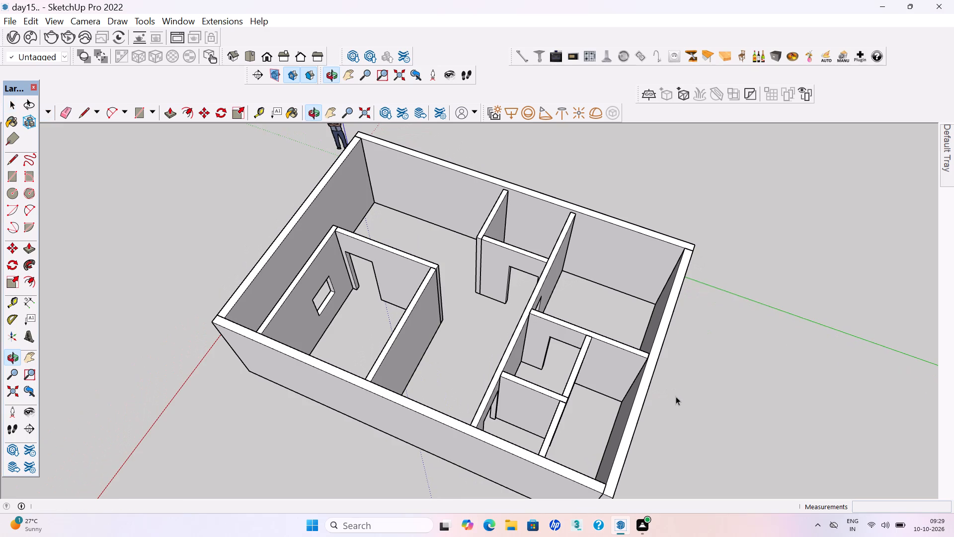
middle_click_drag(495, 406, 557, 392)
middle_click(557, 392)
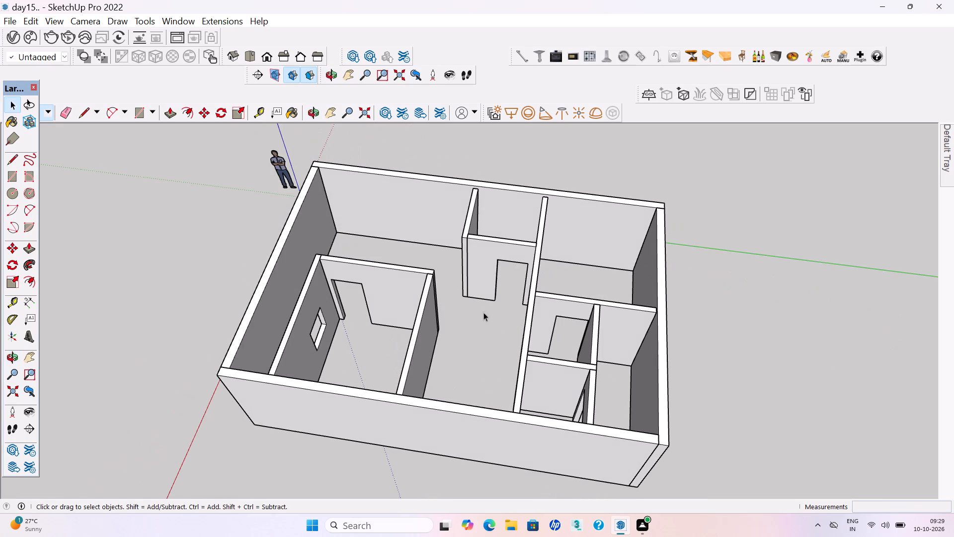
Place floor guides 2' from the back wall edge and 2' from the side wall edge in the small partitioned room.
scroll(504, 200, "up", 9)
middle_click_drag(498, 272, 512, 360)
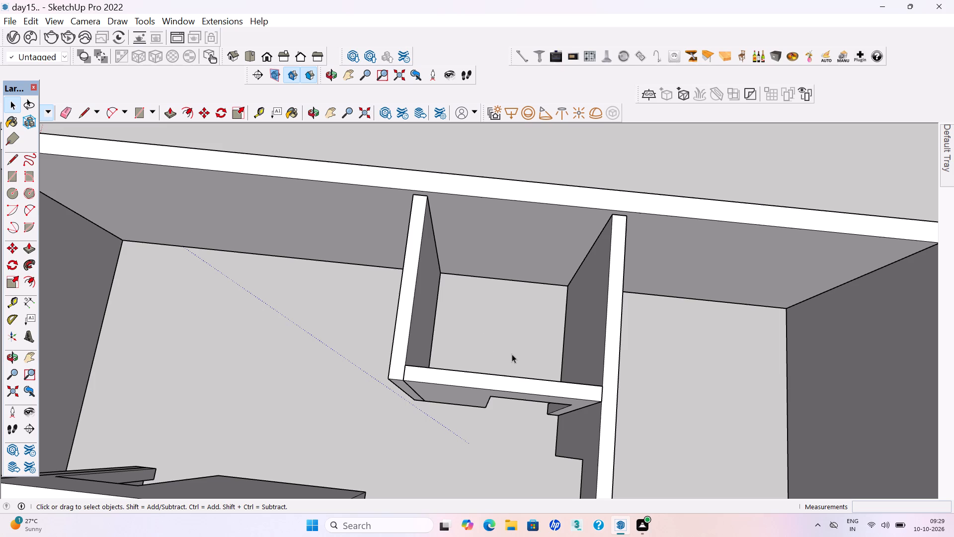
middle_click_drag(504, 368, 0, 351)
scroll(519, 365, "down", 4)
middle_click_drag(560, 343, 246, 335)
scroll(427, 390, "up", 6)
key("t")
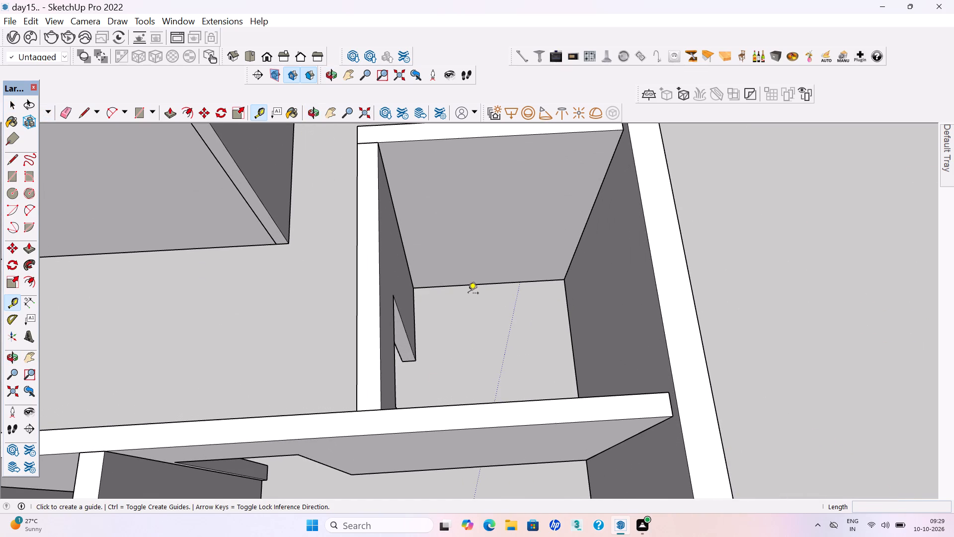
left_click(469, 287)
type("2'")
key("Return")
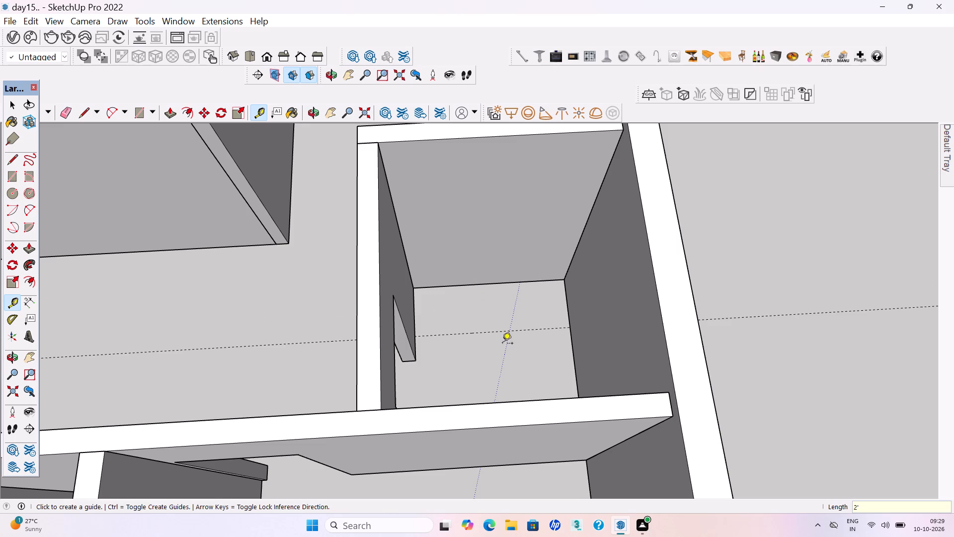
left_click(572, 359)
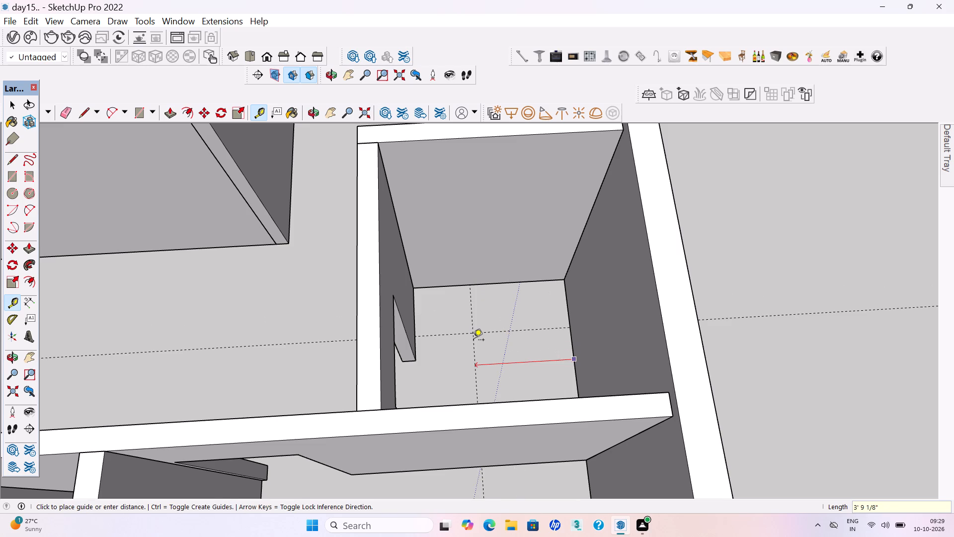
type("2'")
key("Return")
Draw a floor rectangle across the small room from the back wall to the 2' guide and make it a group.
middle_click_drag(510, 316, 475, 379)
scroll(473, 361, "up", 6)
middle_click_drag(476, 353, 497, 293)
scroll(503, 272, "up", 3)
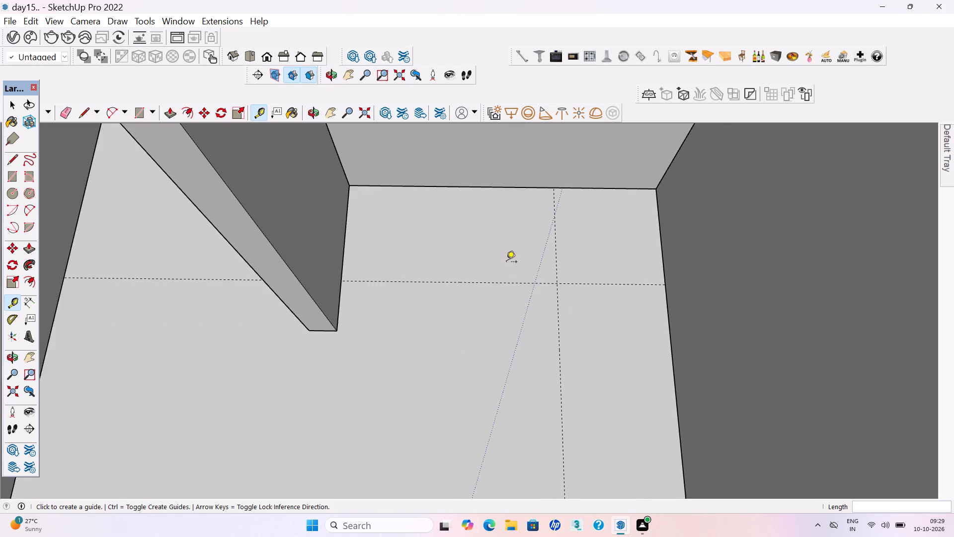
scroll(506, 263, "up", 1)
key("r")
left_click(335, 176)
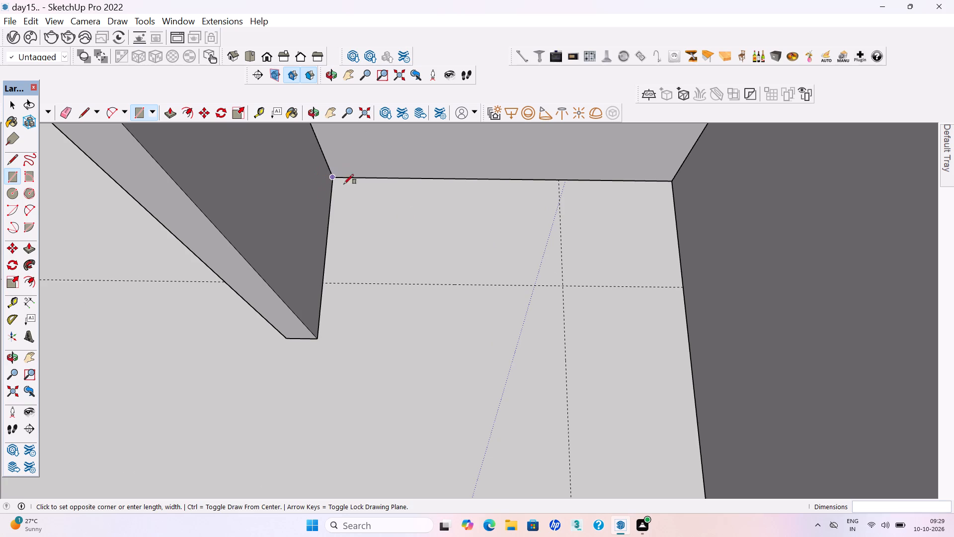
left_click(683, 289)
key("space")
triple_click(388, 261)
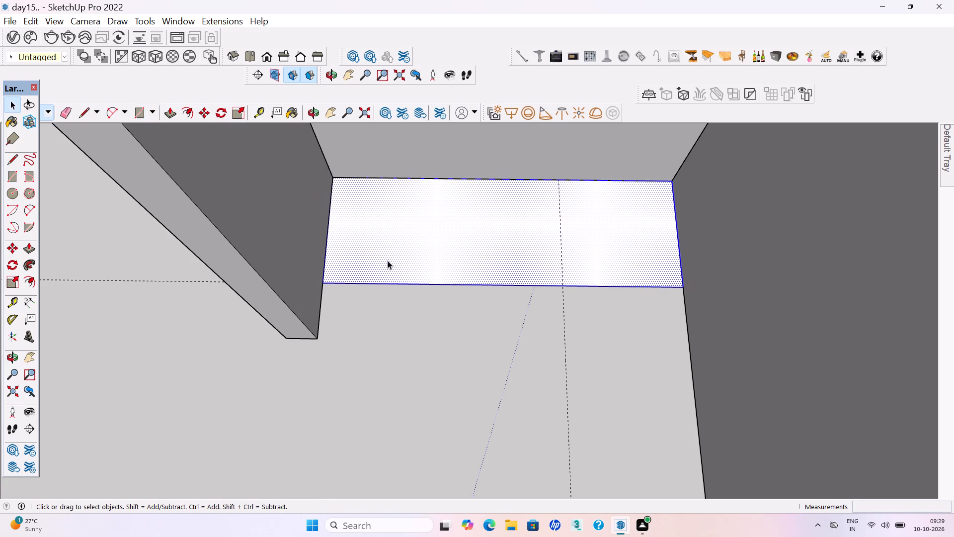
right_click(388, 261)
left_click(429, 381)
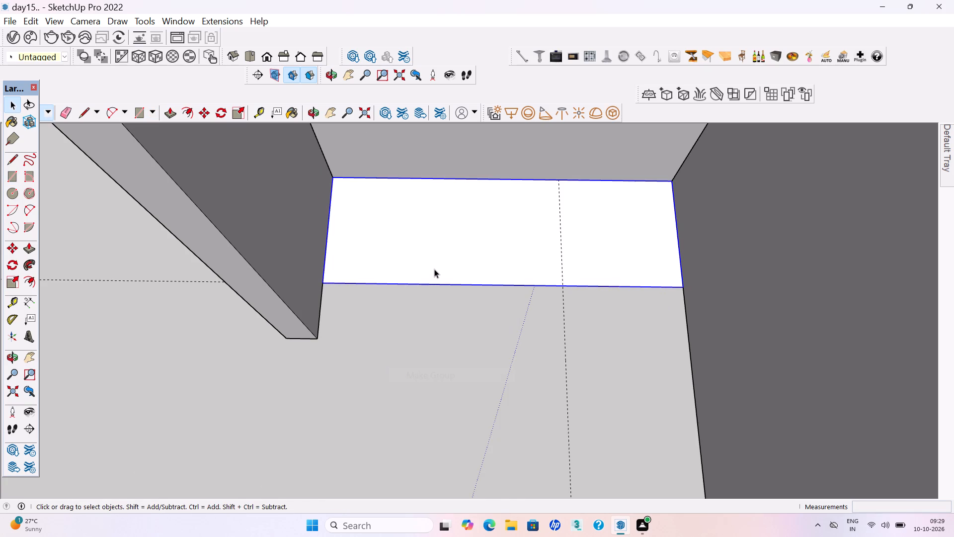
Open the floor rectangle's group and extrude its face 3" upward as a base.
double_click(435, 268)
key("p")
left_click(436, 268)
key("space")
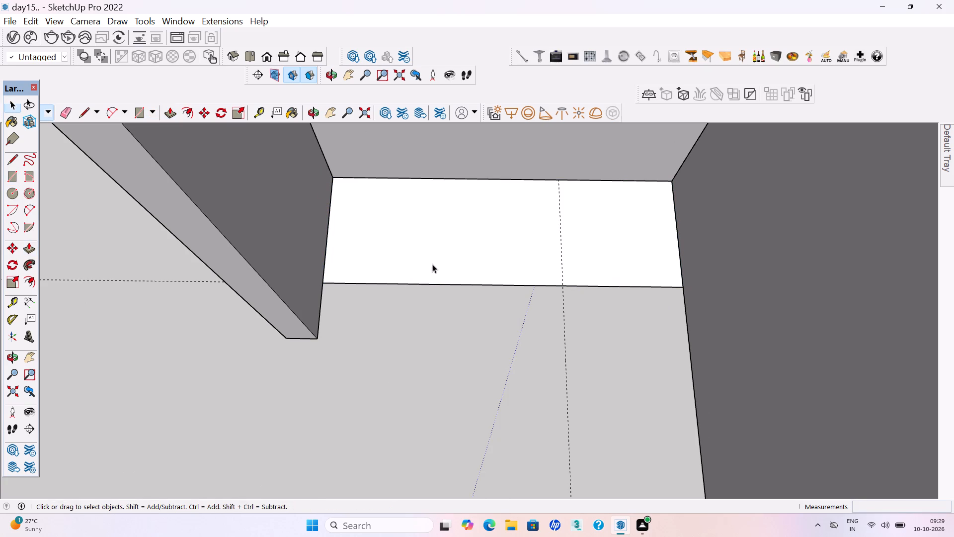
double_click(431, 268)
left_click(431, 268)
key("p")
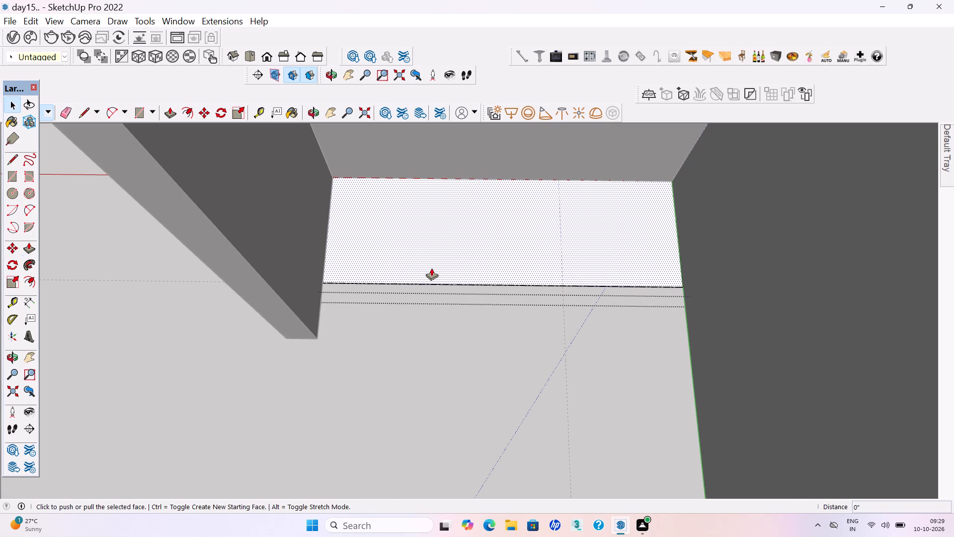
left_click(431, 268)
type("3\"")
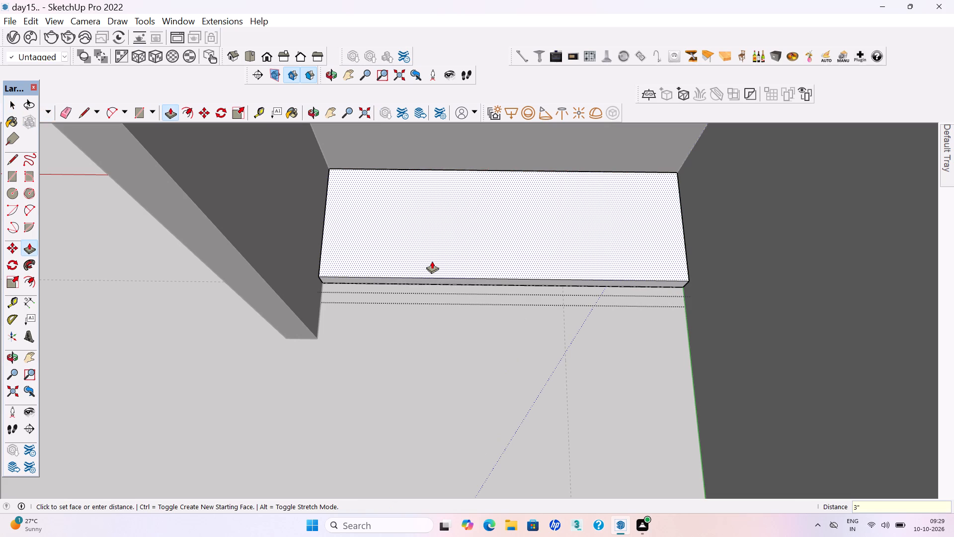
key("Return")
key("space")
left_click(425, 367)
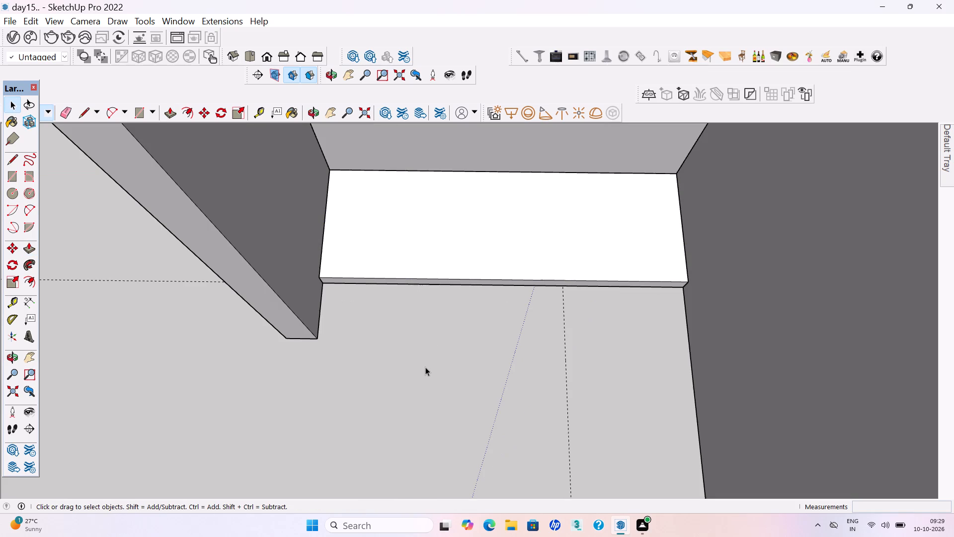
Save the model.
key("ctrl+s")
key("ctrl+s")
Draw a rectangle covering the whole top of the 3" base and make it a separate group.
key("r")
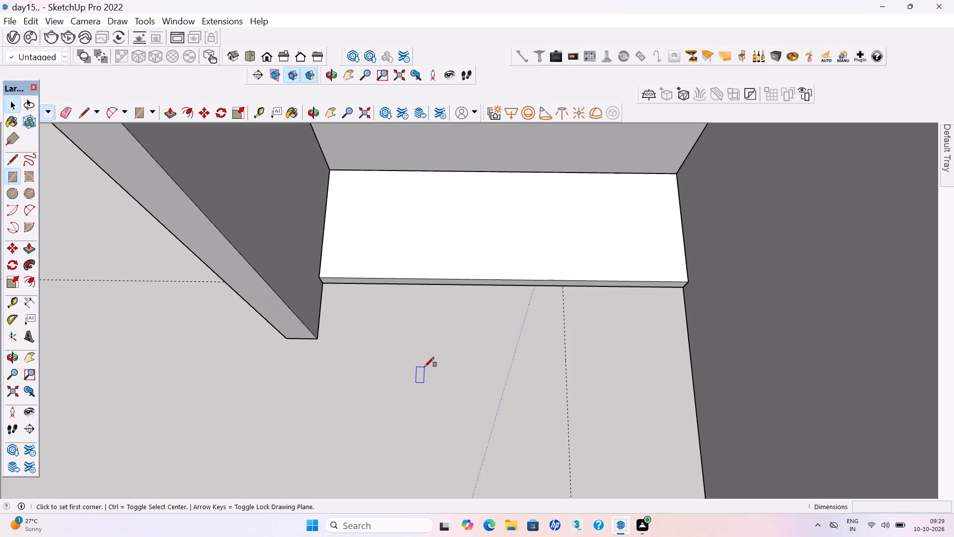
left_click(332, 171)
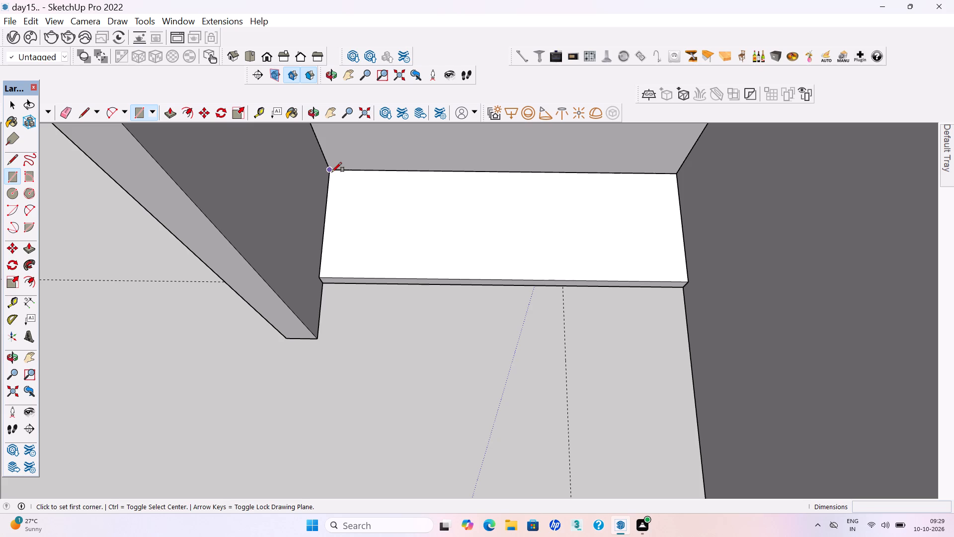
left_click(687, 280)
key("space")
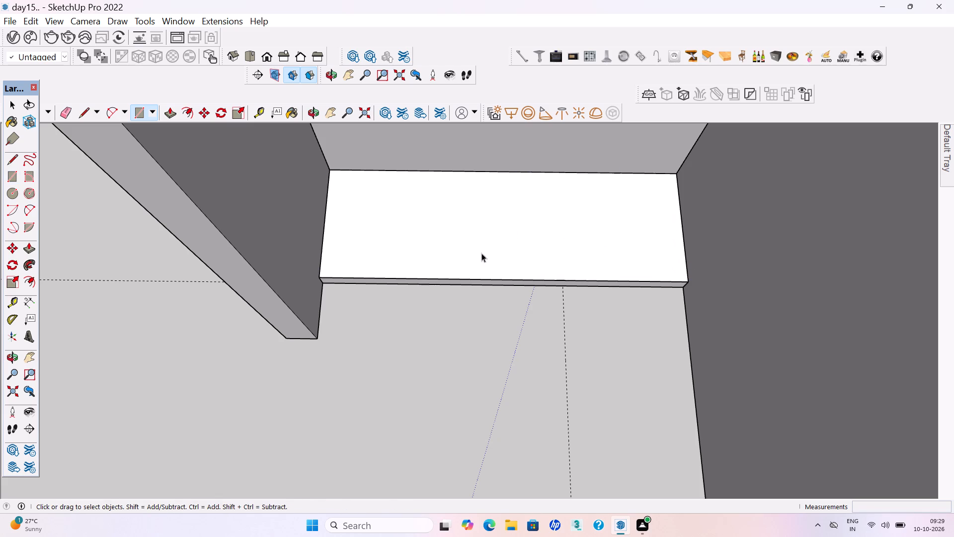
double_click(439, 258)
right_click(439, 258)
left_click(489, 374)
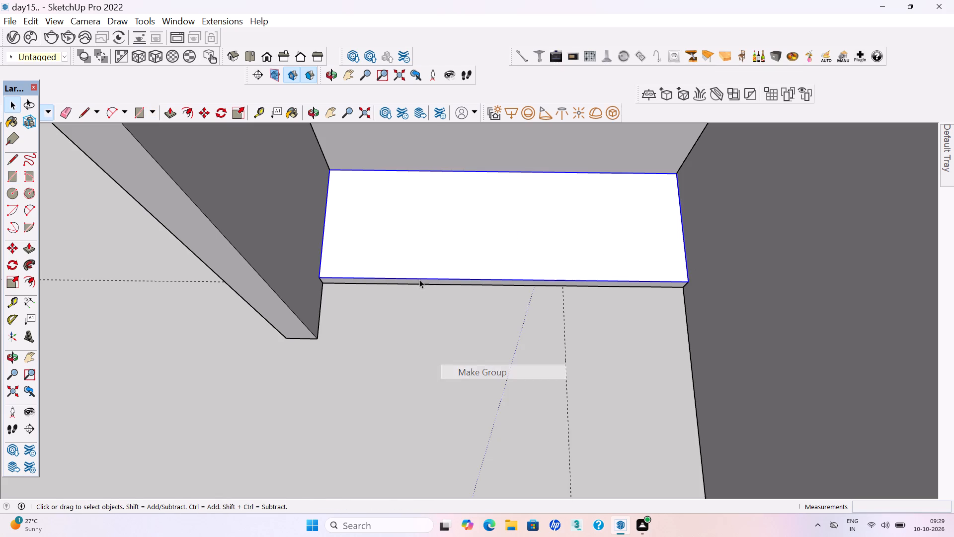
Open the new group on the base and extrude its face 2'7" upward as the cabinet body, then exit the group.
double_click(400, 260)
left_click(397, 259)
key("p")
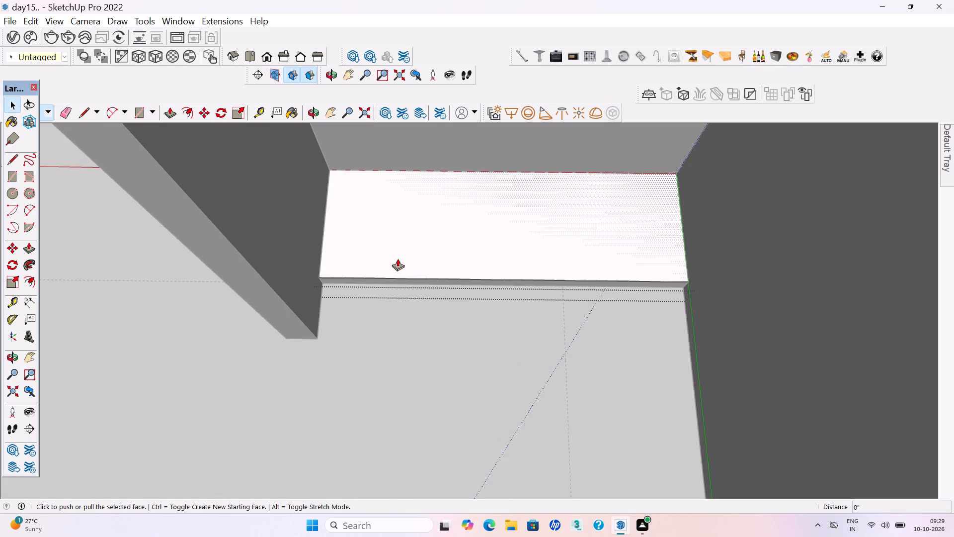
left_click(397, 259)
type("2'7\"")
key("Return")
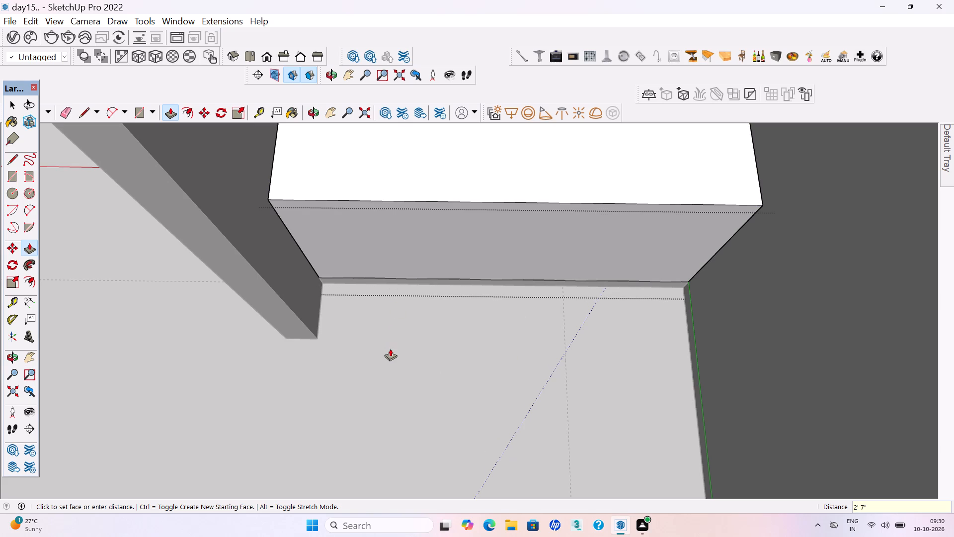
key("space")
key("space")
key("space")
key("space")
key("space")
key("space")
key("space")
key("space")
key("space")
key("space")
key("space")
key("space")
key("space")
key("space")
key("space")
key("space")
key("space")
key("space")
key("space")
key("space")
left_click(411, 375)
Open the cabinet body's group and offset its front face inward by 18mm.
scroll(417, 408, "down", 2)
middle_click_drag(423, 391, 429, 359)
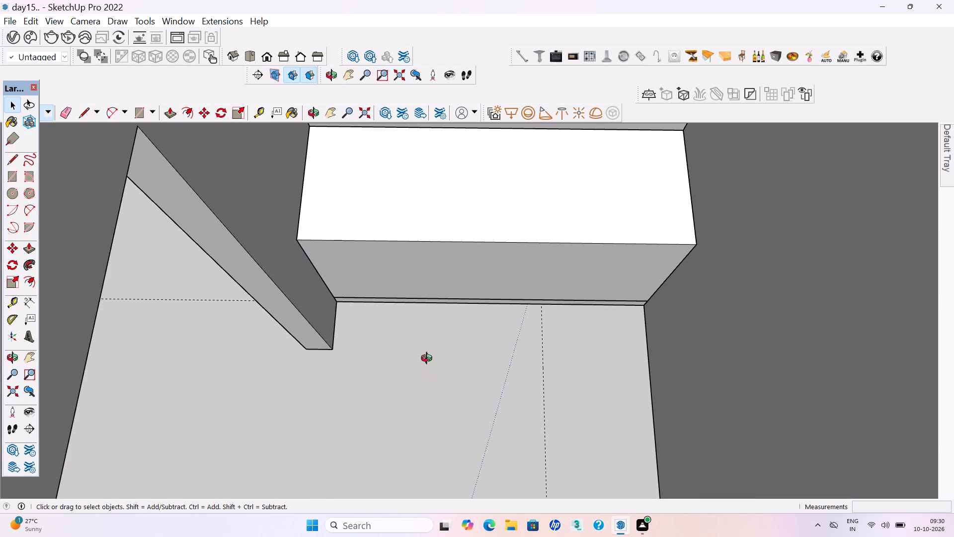
middle_click_drag(429, 359, 422, 317)
scroll(429, 265, "up", 3)
middle_click_drag(439, 280, 416, 182)
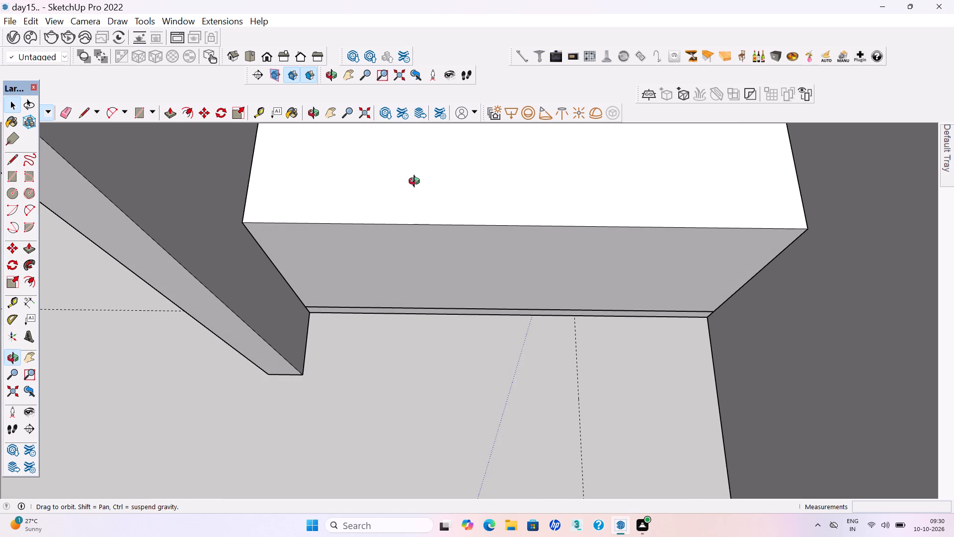
middle_click_drag(416, 182, 415, 178)
scroll(434, 453, "down", 4)
middle_click_drag(432, 457, 416, 382)
middle_click_drag(416, 382, 415, 325)
scroll(427, 379, "down", 6)
middle_click_drag(429, 400, 427, 317)
scroll(480, 396, "down", 4)
middle_click_drag(498, 431, 496, 385)
scroll(490, 374, "up", 7)
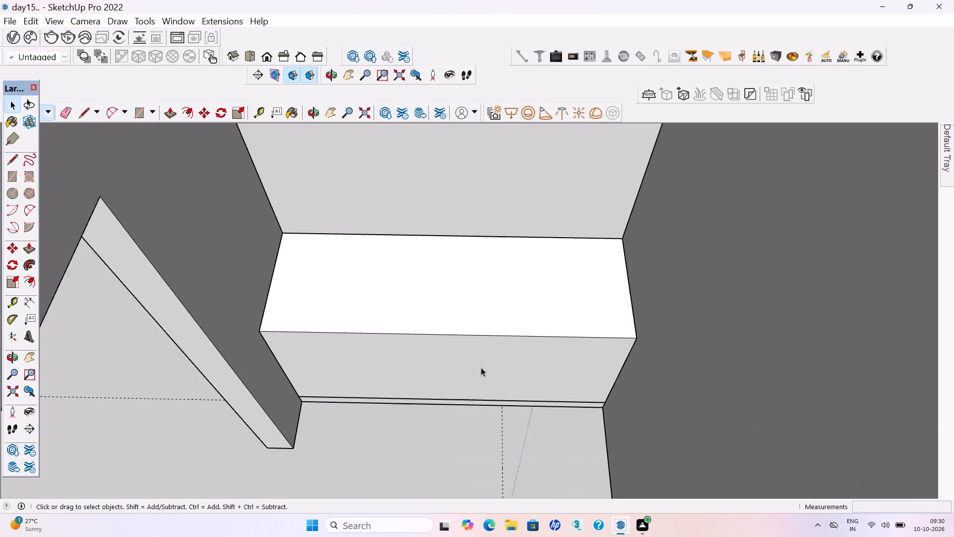
scroll(481, 367, "up", 5)
middle_click_drag(469, 385, 469, 361)
scroll(452, 381, "up", 1)
left_click(446, 384)
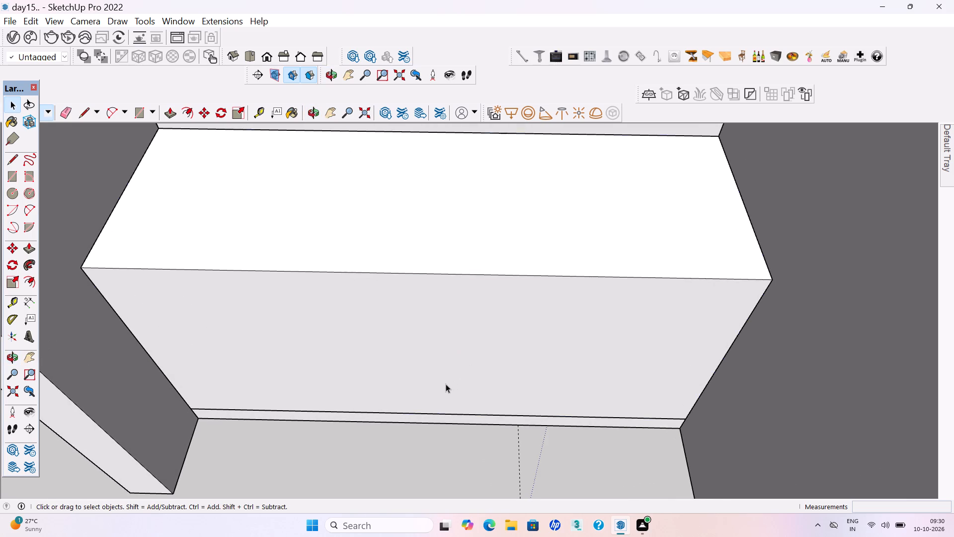
double_click(444, 368)
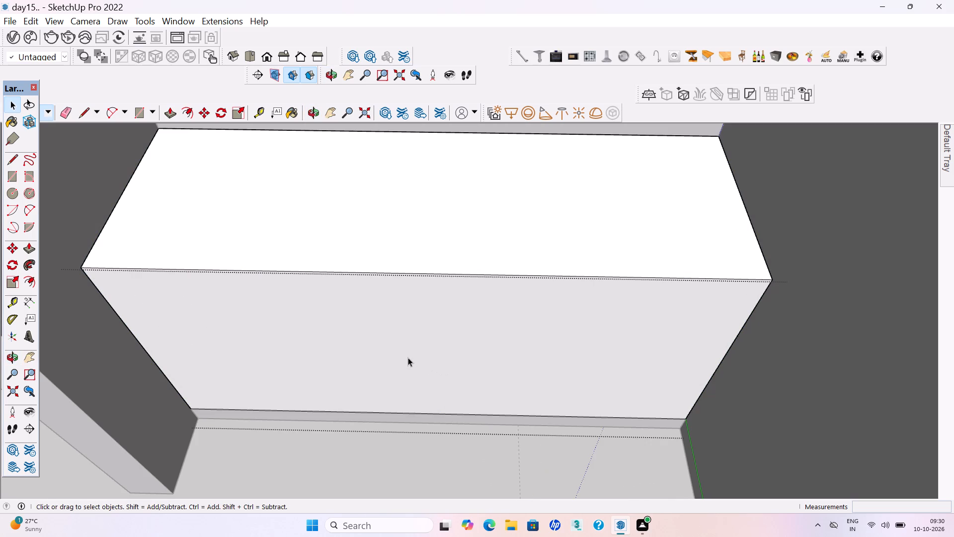
left_click(407, 357)
key("f")
left_click(403, 355)
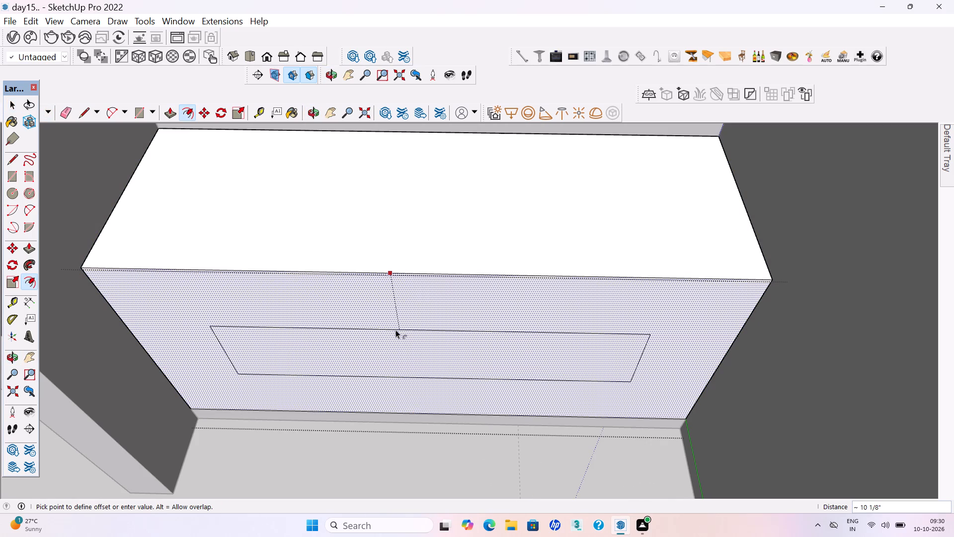
type("18mm")
key("Return")
key("space")
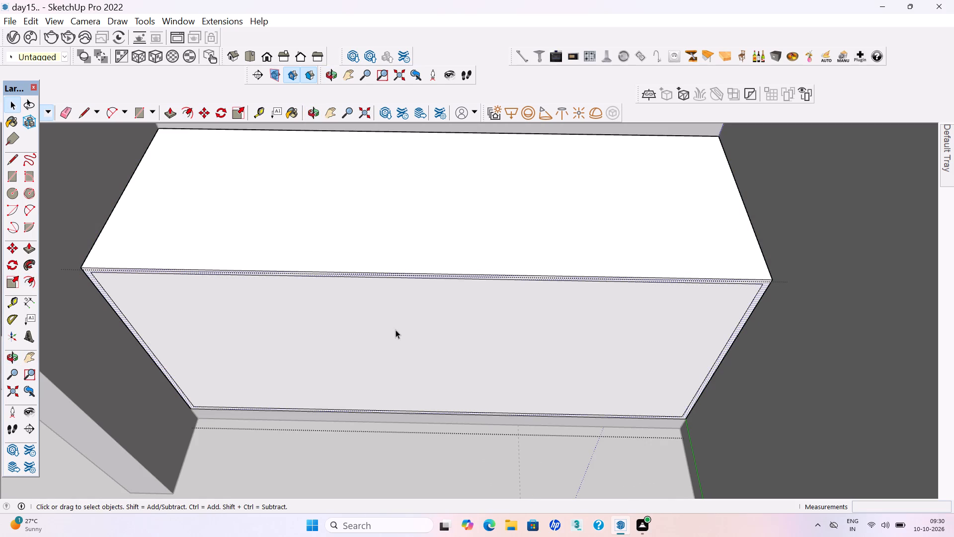
Push the inner front face back into the cabinet body to hollow it out behind the 18mm frame.
left_click(402, 334)
key("p")
key("Return")
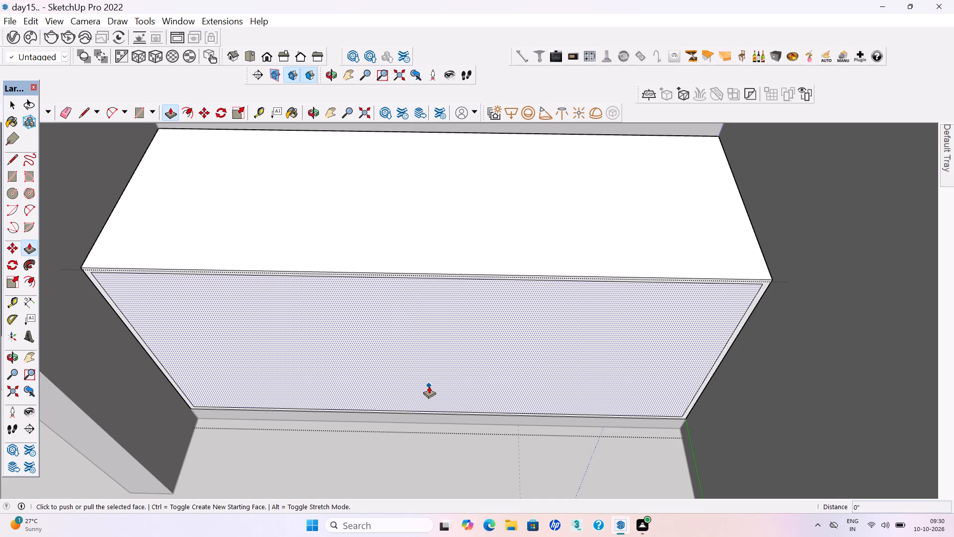
left_click(429, 386)
left_click(417, 308)
key("space")
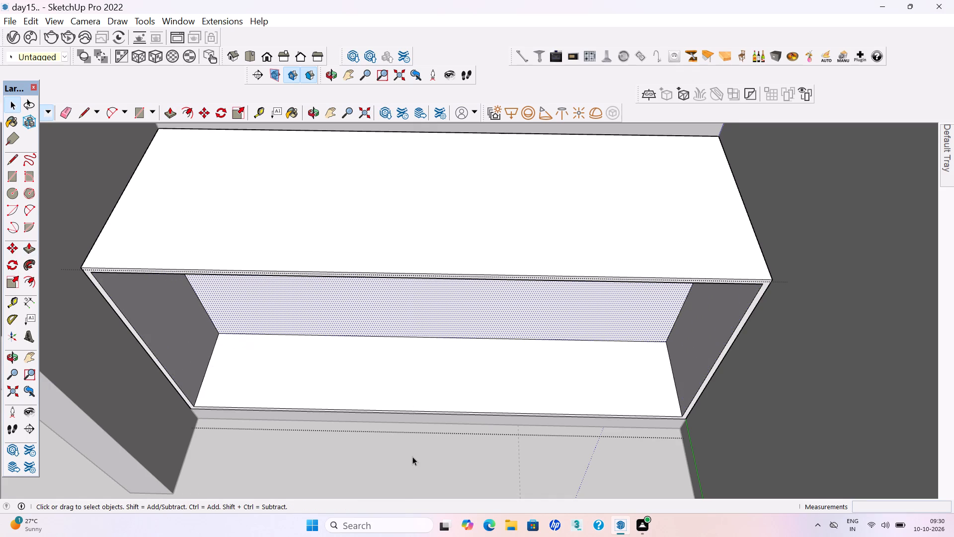
Exit the cabinet body's group and place a vertical guide 2' in from the right edge of the cabinet's front.
left_click(414, 455)
middle_click_drag(544, 443, 536, 409)
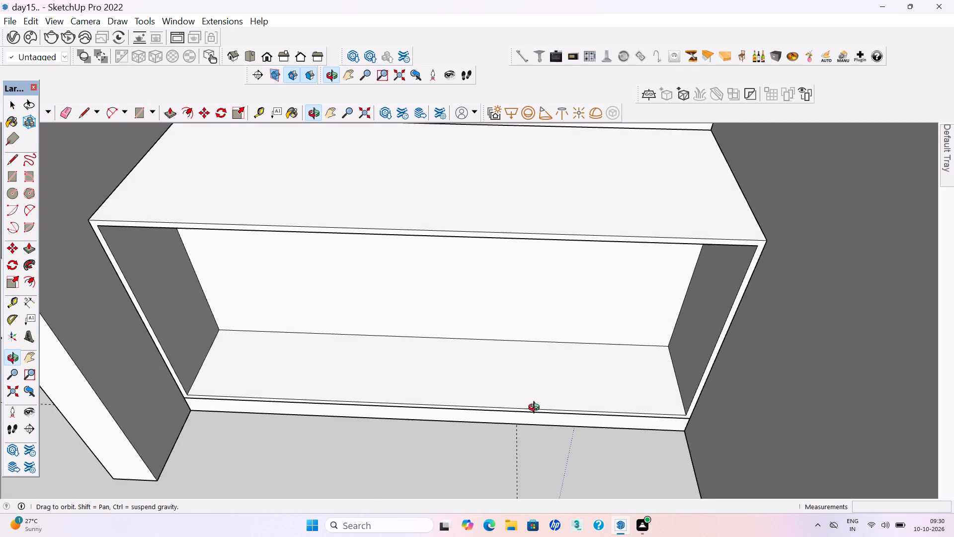
middle_click_drag(536, 409, 536, 410)
scroll(636, 456, "up", 4)
key("t")
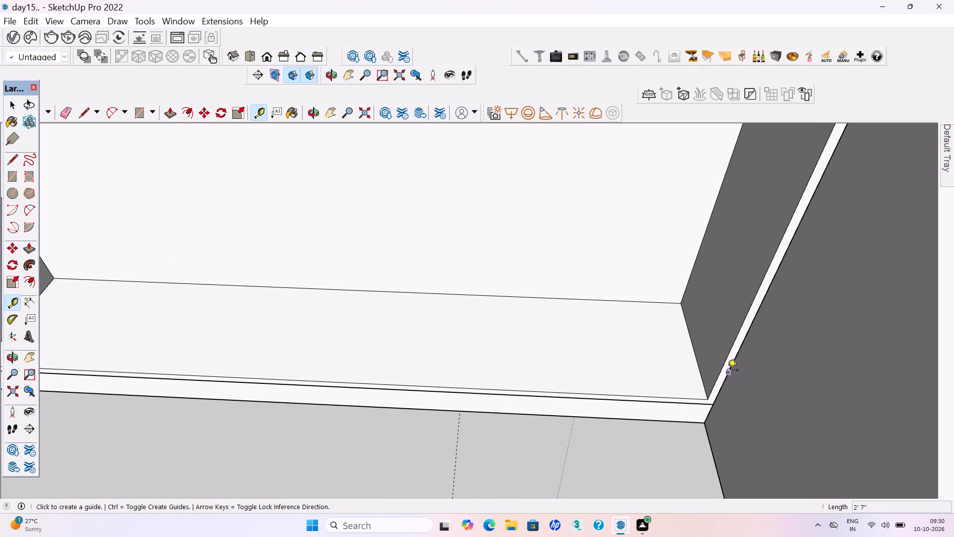
left_click(722, 369)
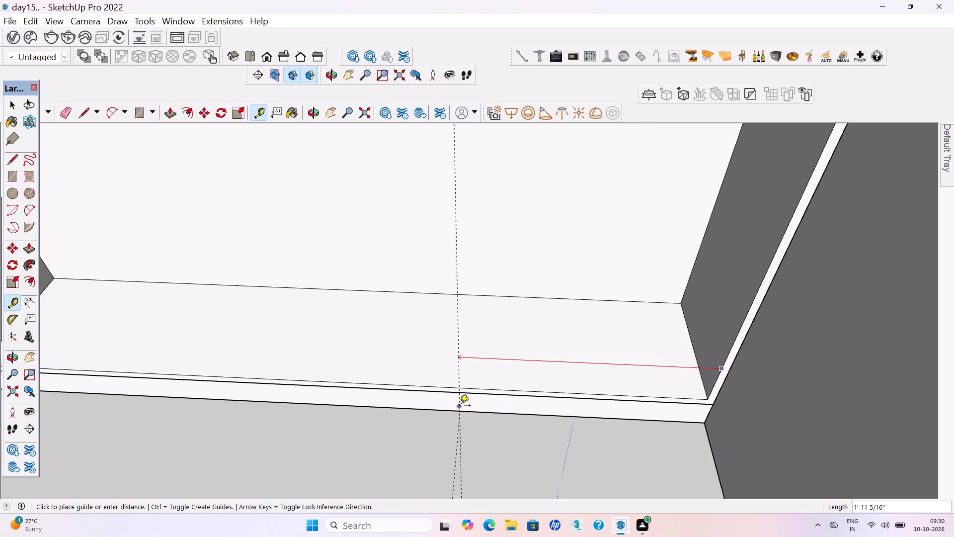
type("2'")
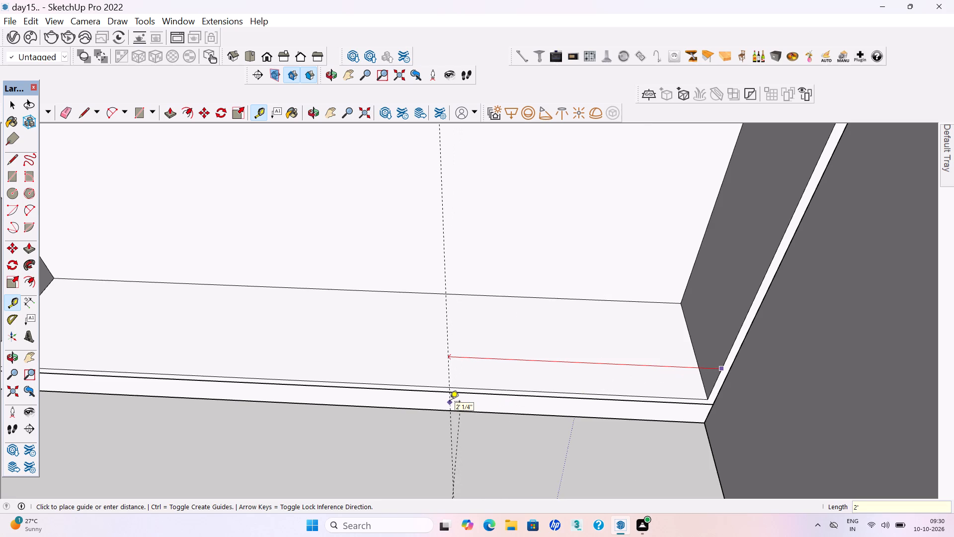
key("Return")
Open the base's group and draw a vertical line across its 3" front face at the guide.
key("space")
triple_click(505, 403)
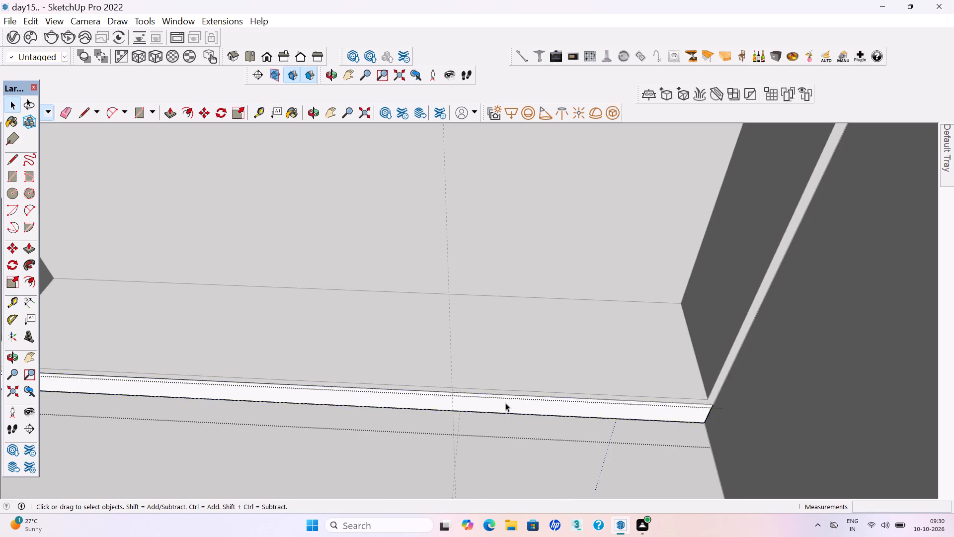
left_click(502, 406)
left_click(502, 406)
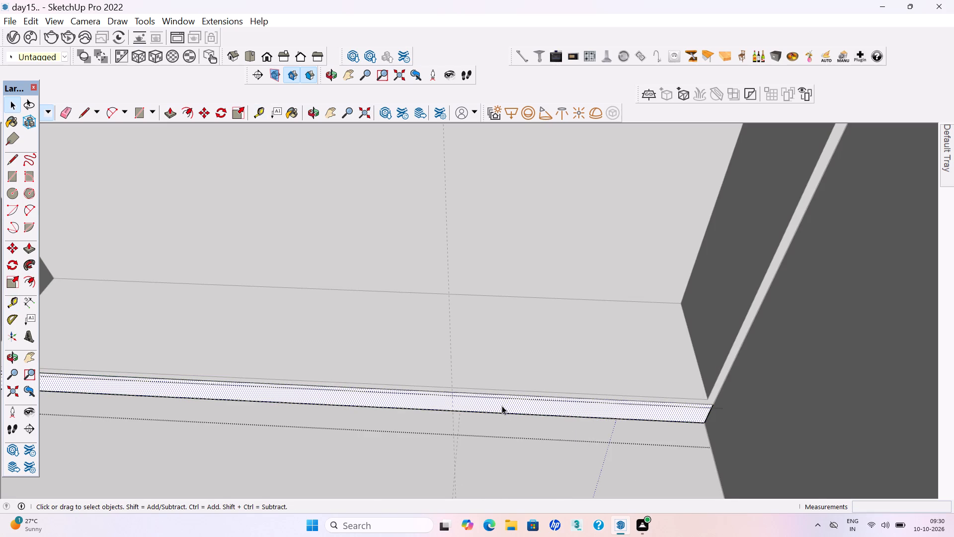
key("l")
scroll(434, 402, "up", 11)
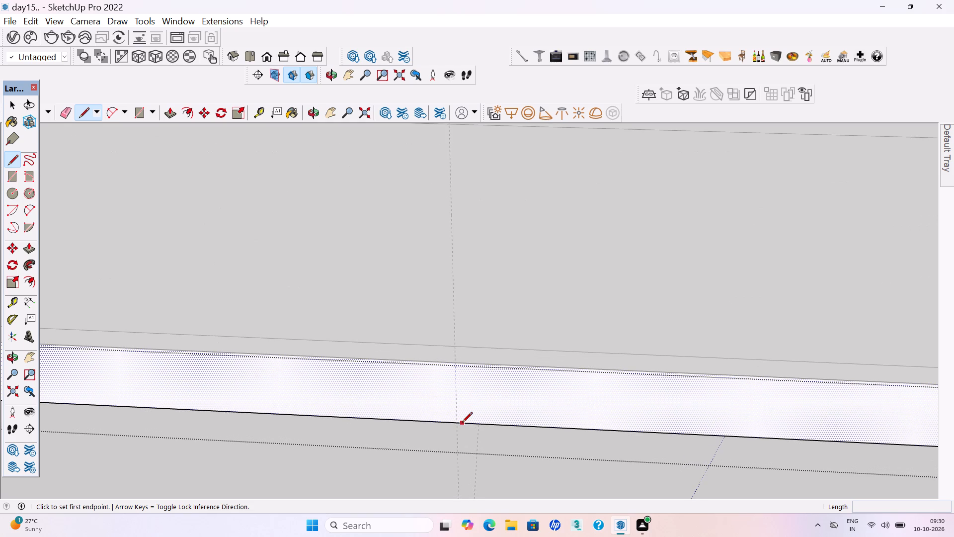
left_click(460, 423)
left_click(457, 365)
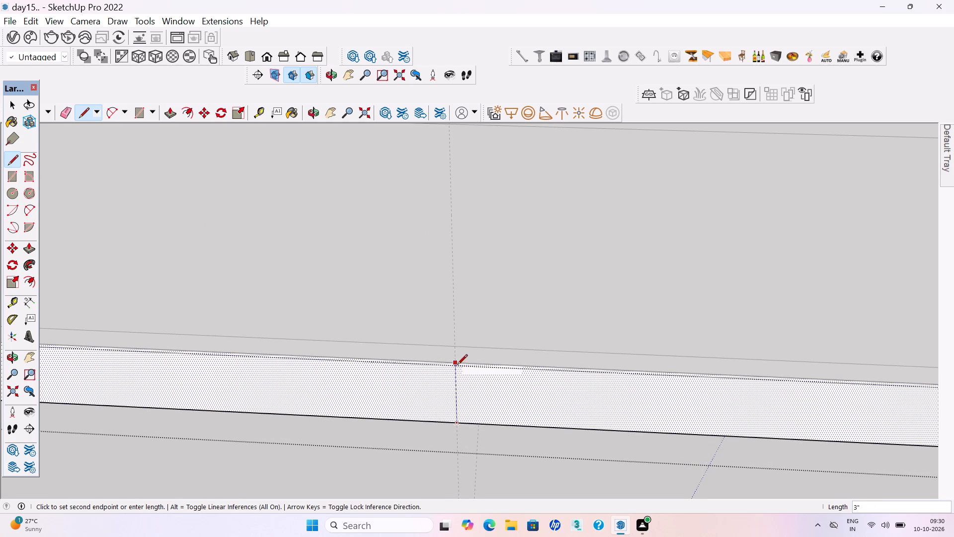
Extrude the 2' wide section of the base's front face outward 4'6" along the side wall, then exit the group.
key("space")
left_click(521, 401)
key("p")
key("Return")
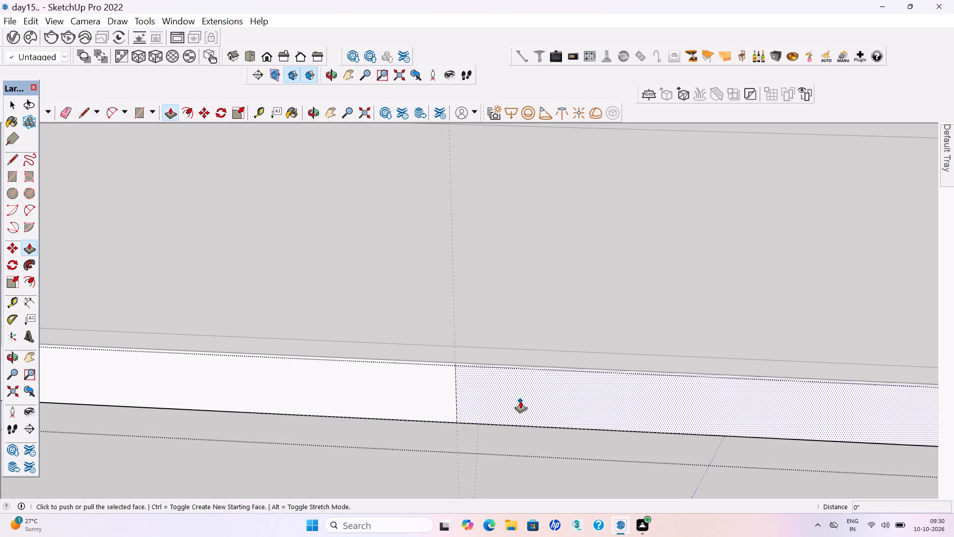
left_click(485, 374)
scroll(507, 507, "down", 11)
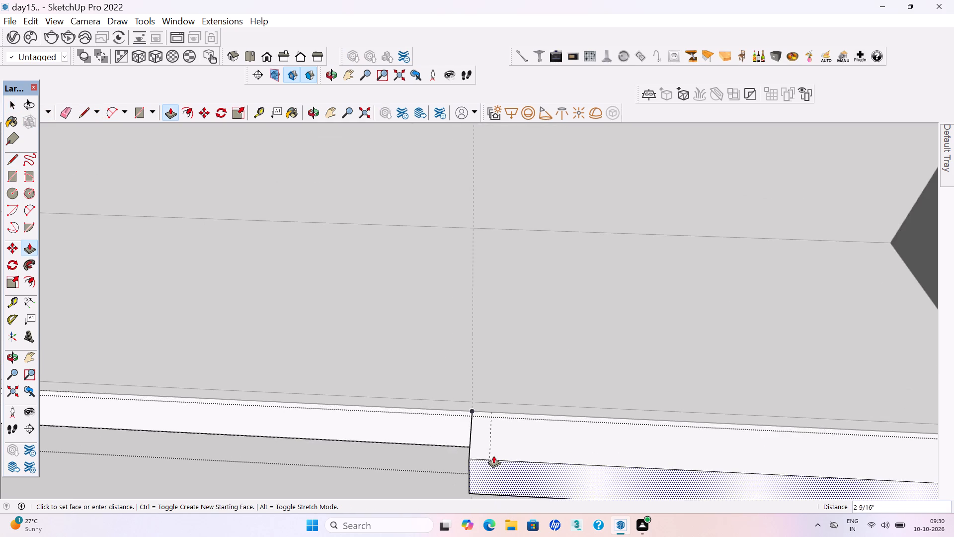
scroll(493, 455, "down", 17)
scroll(487, 424, "down", 16)
scroll(487, 424, "down", 10)
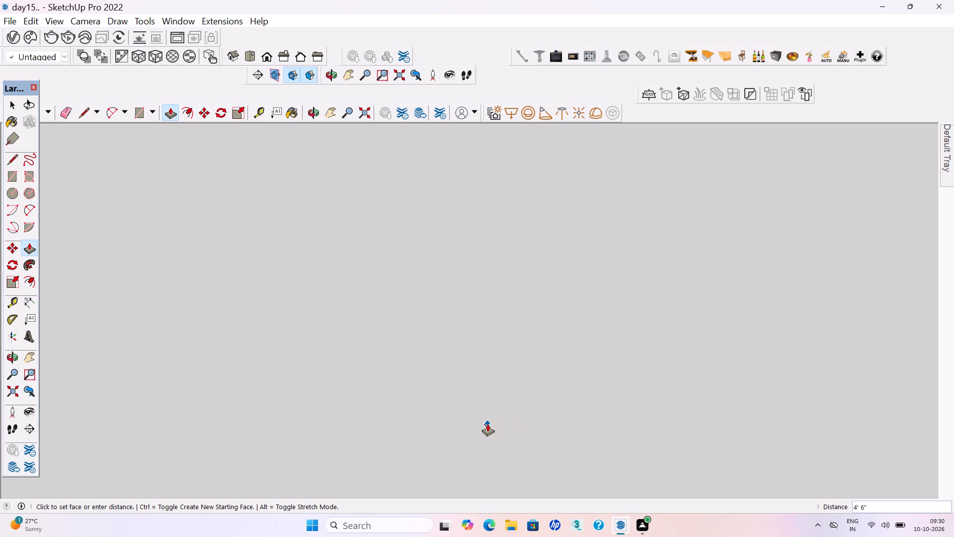
scroll(487, 424, "down", 11)
scroll(487, 424, "down", 14)
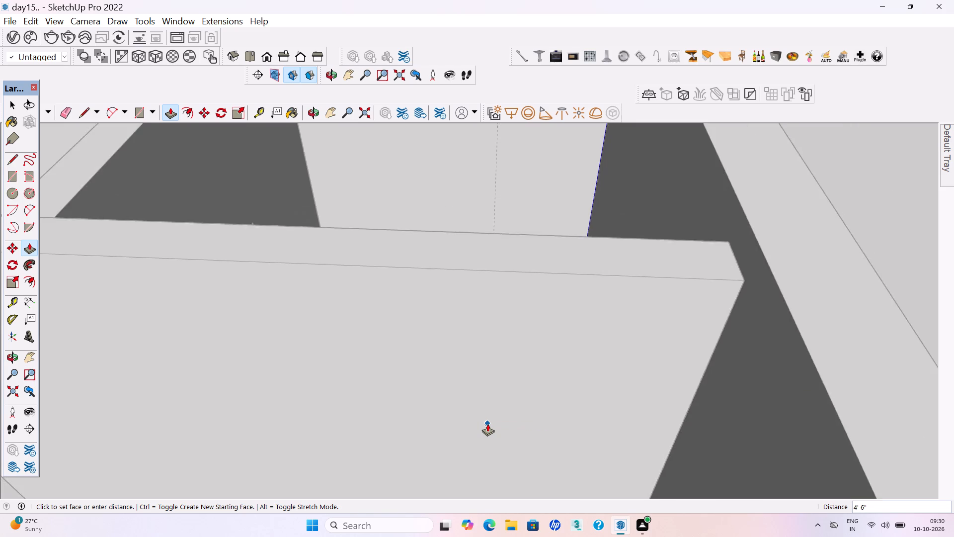
scroll(487, 424, "down", 20)
scroll(487, 424, "down", 2)
scroll(479, 424, "up", 1)
scroll(478, 424, "down", 2)
middle_click_drag(453, 399, 862, 515)
scroll(862, 516, "up", 1)
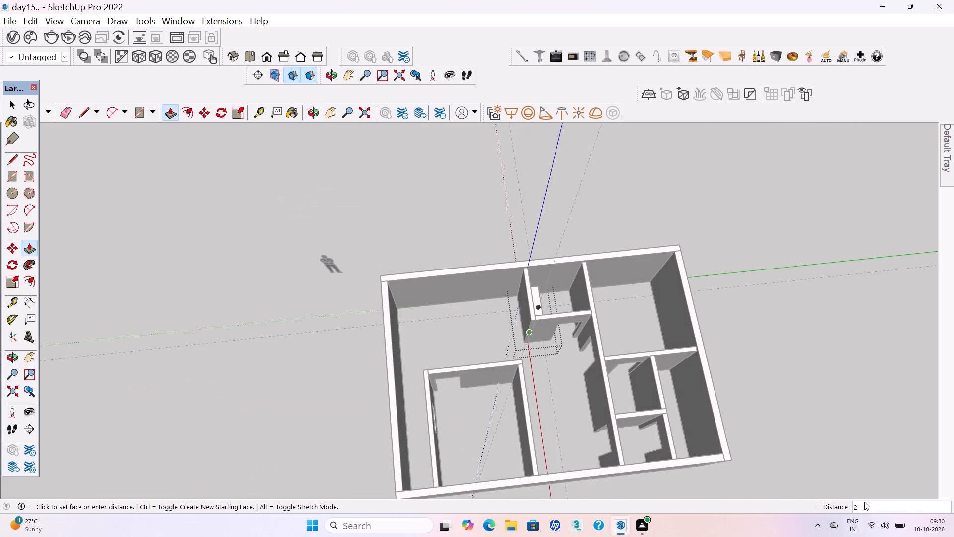
scroll(577, 257, "up", 20)
scroll(577, 257, "up", 2)
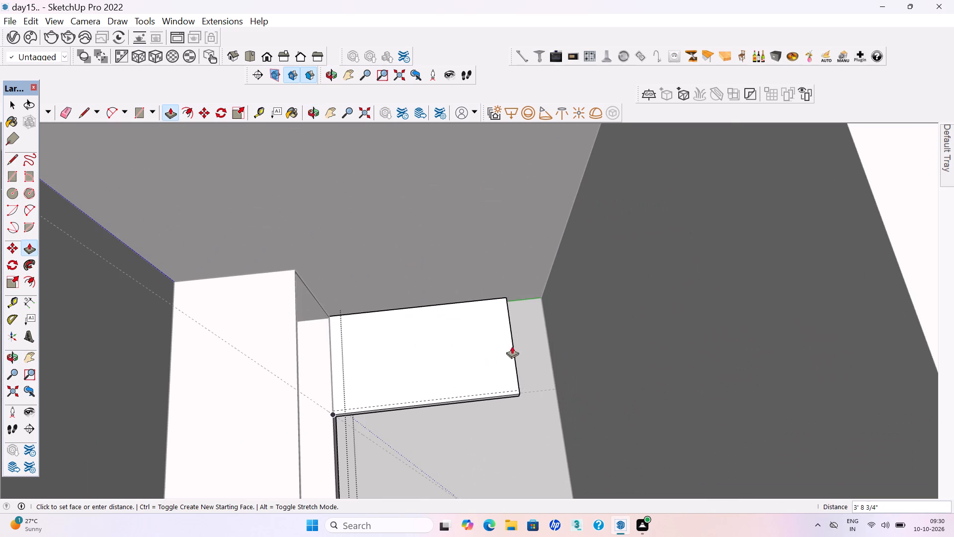
left_click(564, 348)
scroll(541, 357, "down", 12)
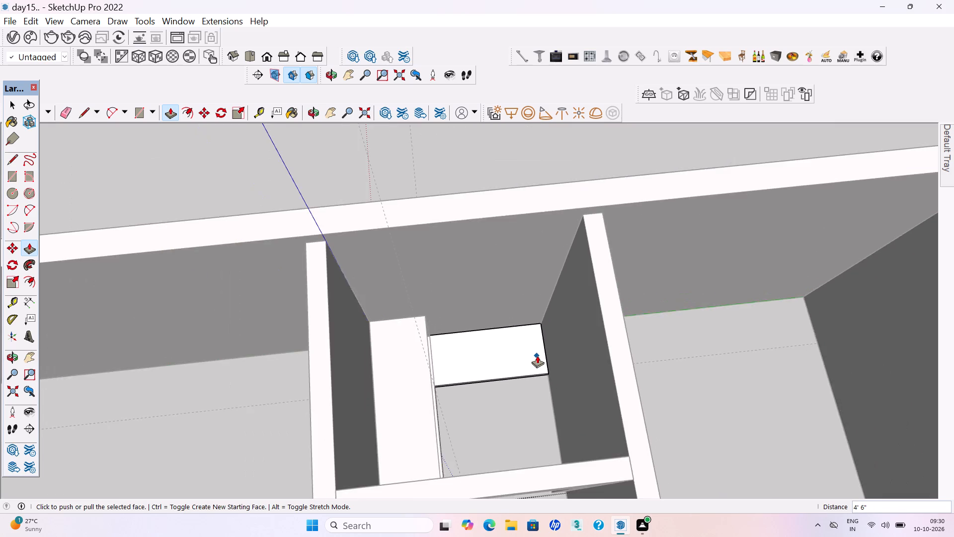
scroll(537, 356, "down", 5)
key("space")
left_click(504, 227)
Save the model.
scroll(573, 331, "down", 1)
middle_click_drag(512, 309, 426, 283)
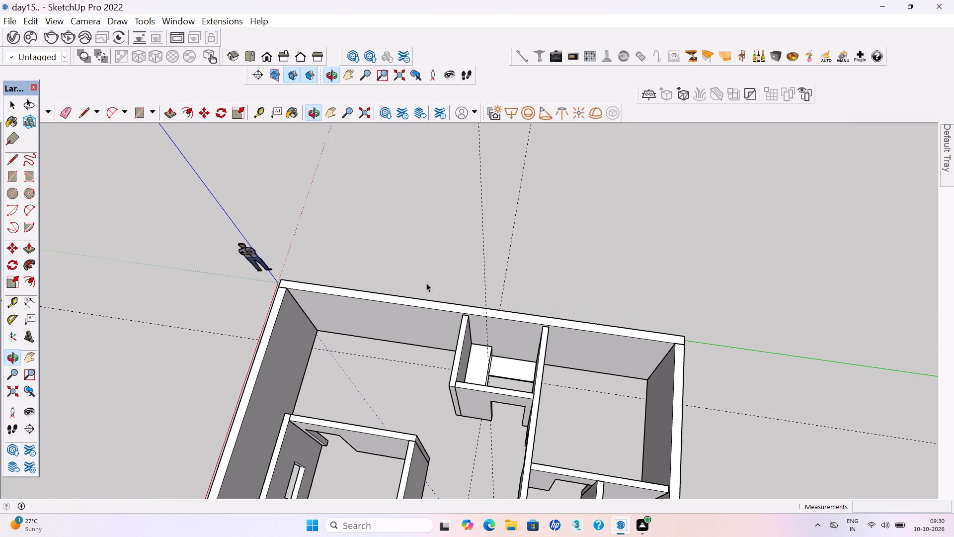
key("ctrl+s")
key("ctrl+s")
key("ctrl+s")
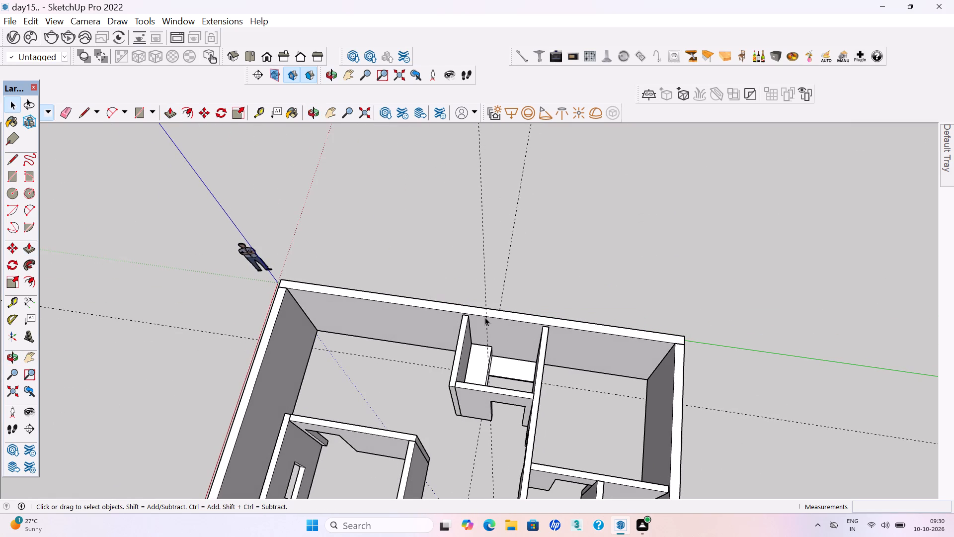
Open the cabinet body's group and draw a short line across the top strip of its front frame at the guide.
scroll(454, 291, "up", 1)
scroll(520, 291, "up", 3)
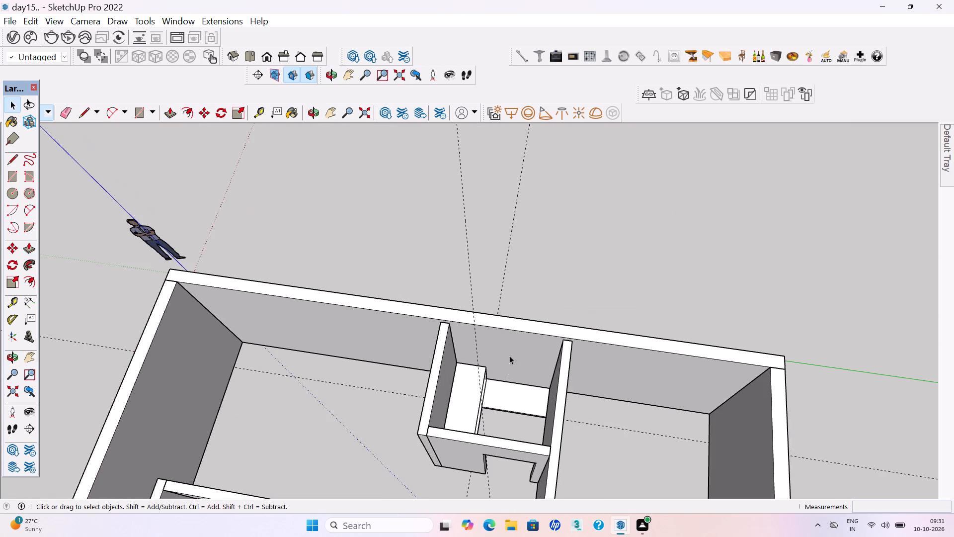
scroll(508, 371, "up", 4)
middle_click_drag(524, 407, 262, 323)
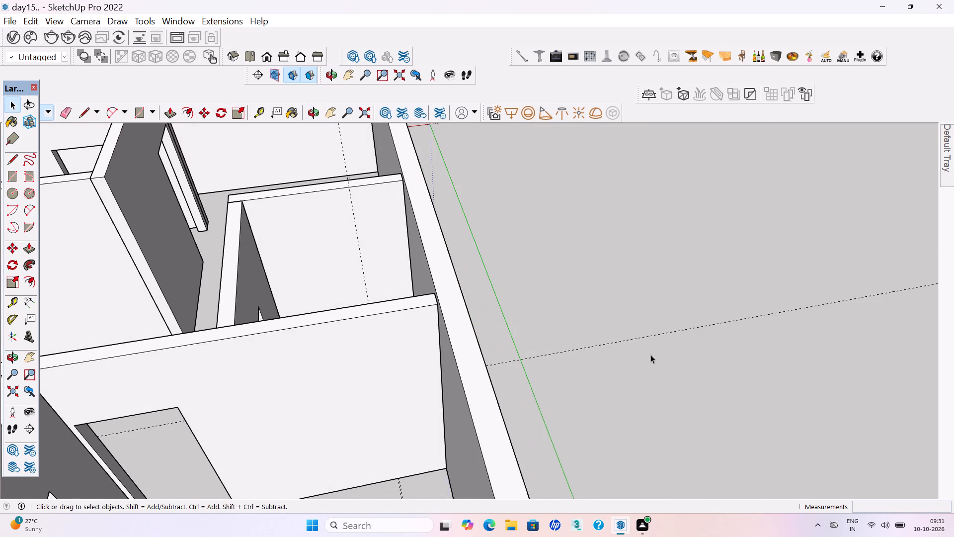
scroll(665, 363, "down", 3)
scroll(785, 361, "down", 4)
middle_click_drag(468, 289, 403, 374)
scroll(493, 369, "up", 10)
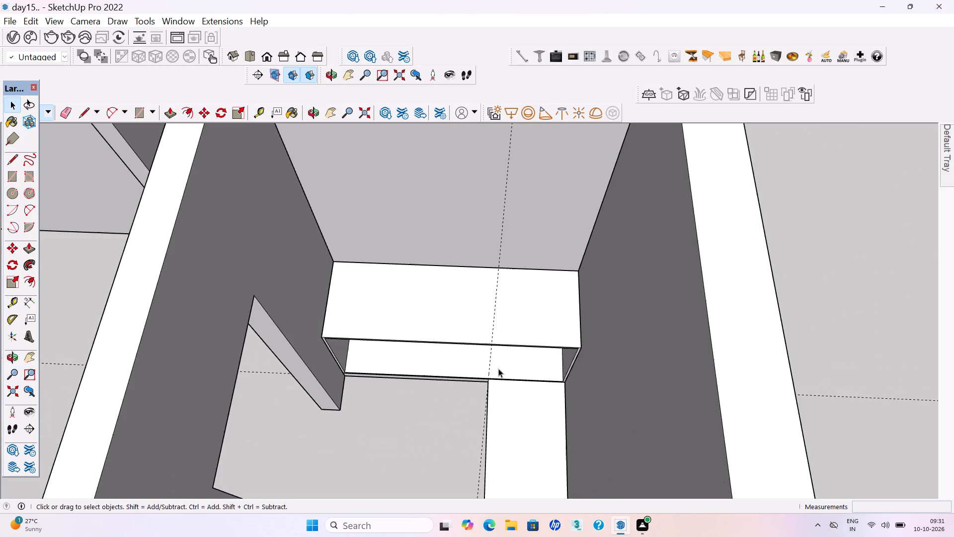
scroll(498, 368, "up", 12)
scroll(454, 382, "down", 4)
middle_click_drag(455, 393, 454, 385)
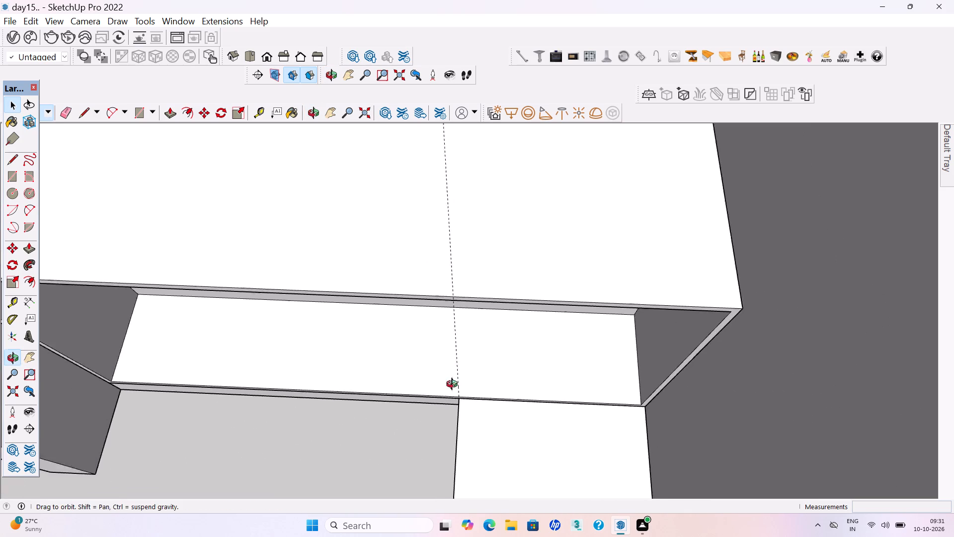
middle_click_drag(454, 385, 448, 326)
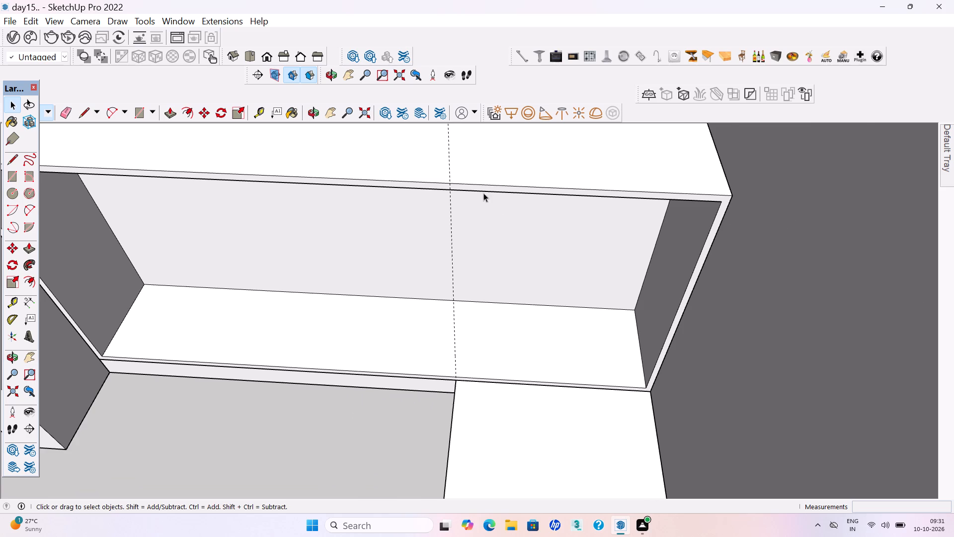
scroll(477, 189, "up", 5)
double_click(451, 188)
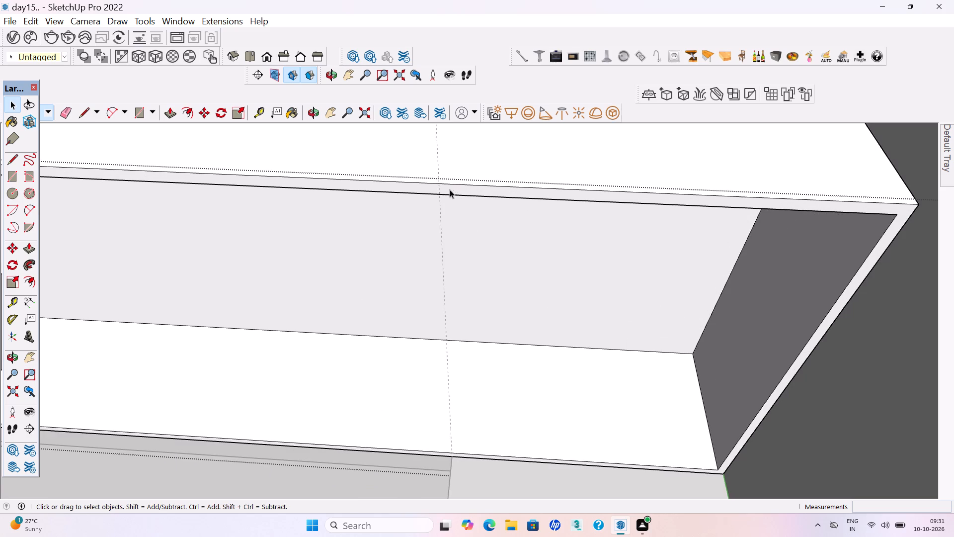
left_click(449, 191)
key("l")
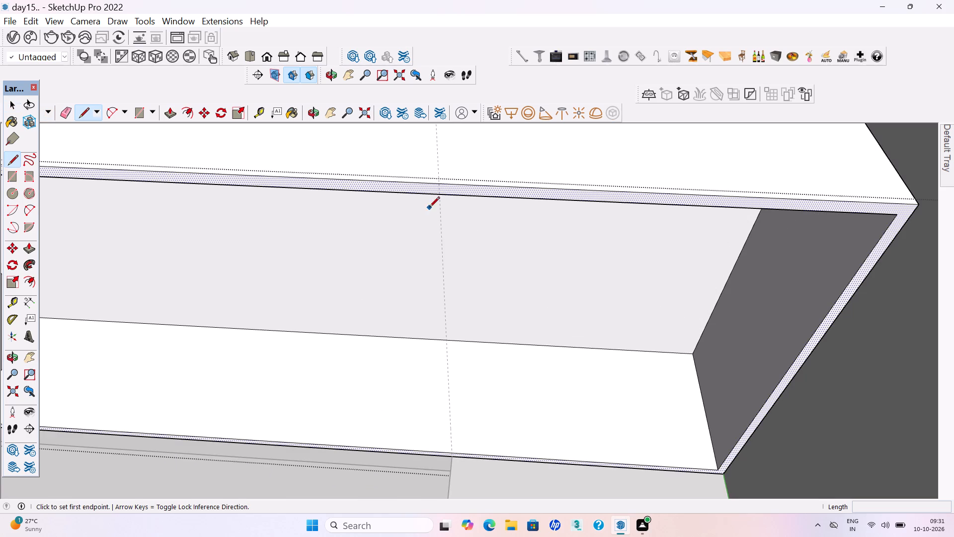
scroll(426, 167, "up", 12)
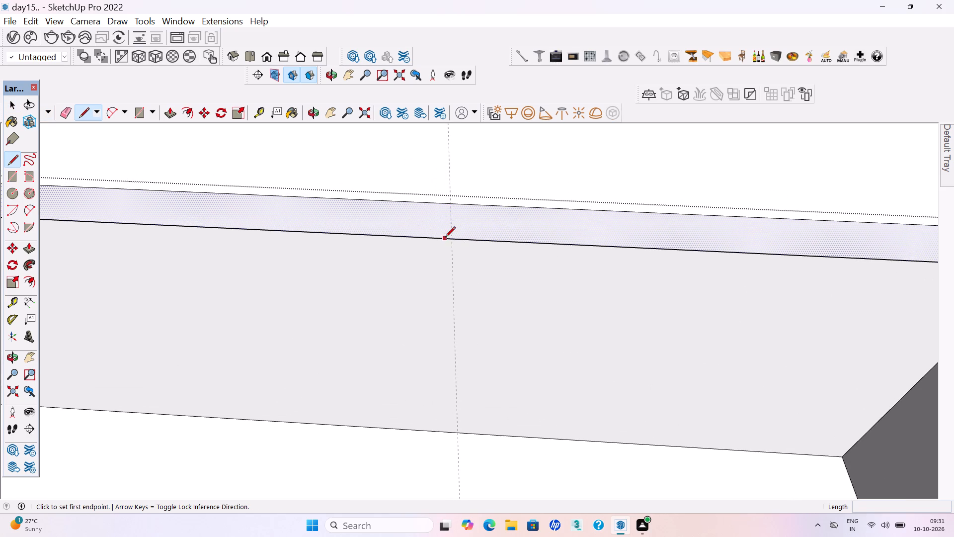
left_click(450, 240)
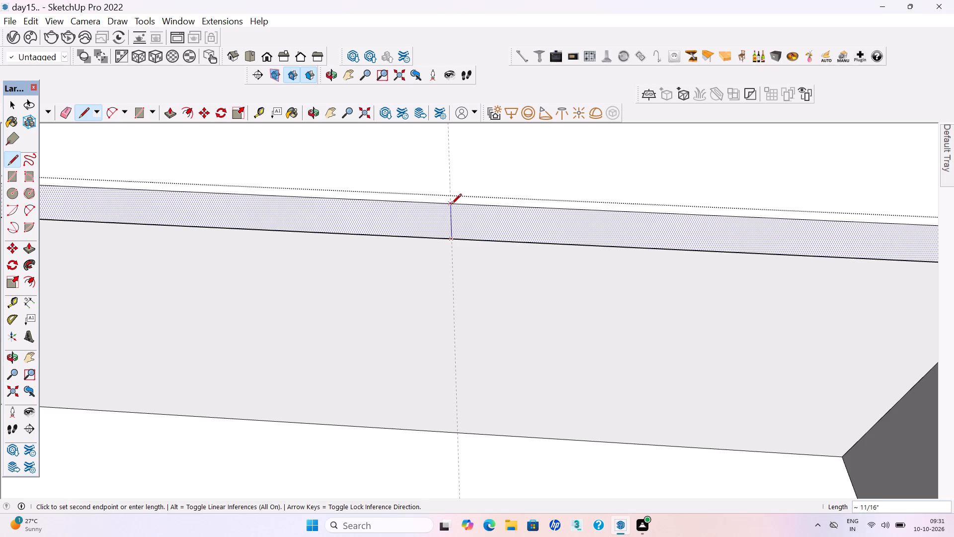
left_click(451, 205)
Draw a matching line across the bottom strip of the cabinet's front frame at the guide.
scroll(444, 201, "down", 18)
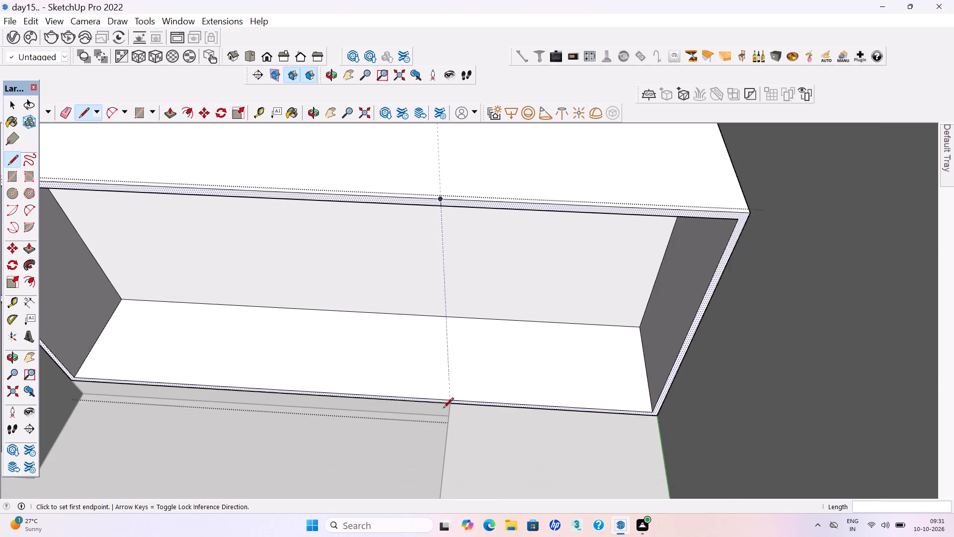
scroll(445, 402, "up", 5)
scroll(456, 397, "up", 20)
scroll(456, 397, "up", 1)
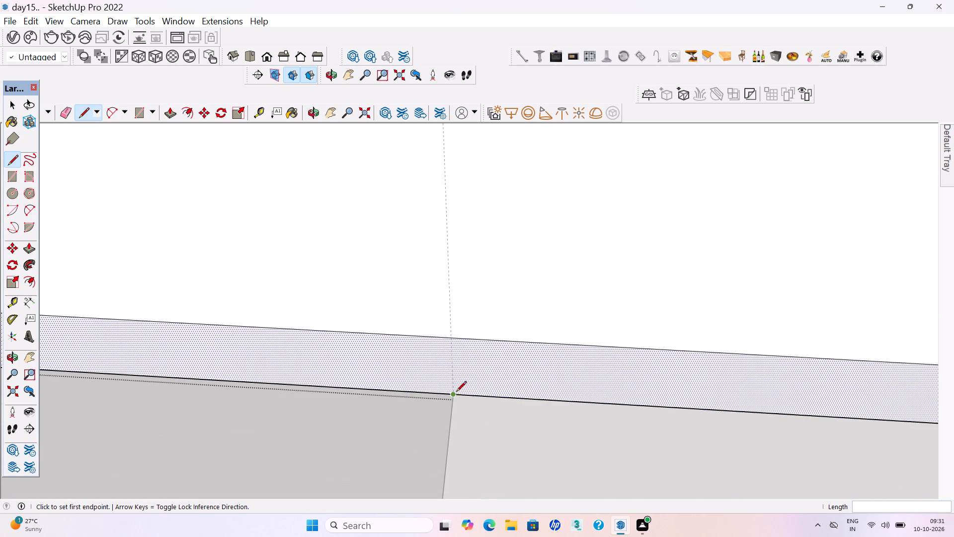
left_click(453, 398)
left_click(453, 340)
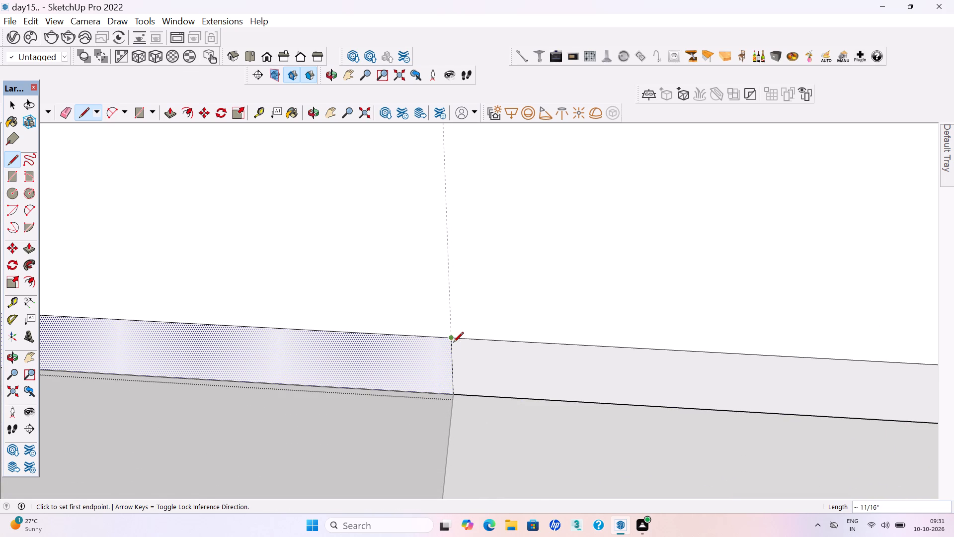
Extrude the split-off section of the cabinet body's front frame along the outer wall to the opposite partition, then exit the group.
key("space")
left_click(473, 363)
key("p")
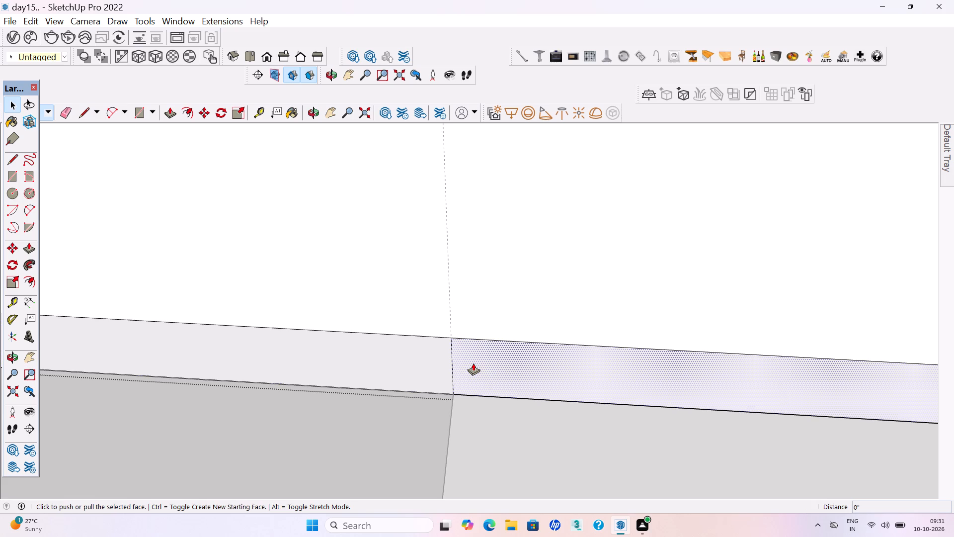
key("Return")
left_click(469, 356)
scroll(463, 424, "down", 10)
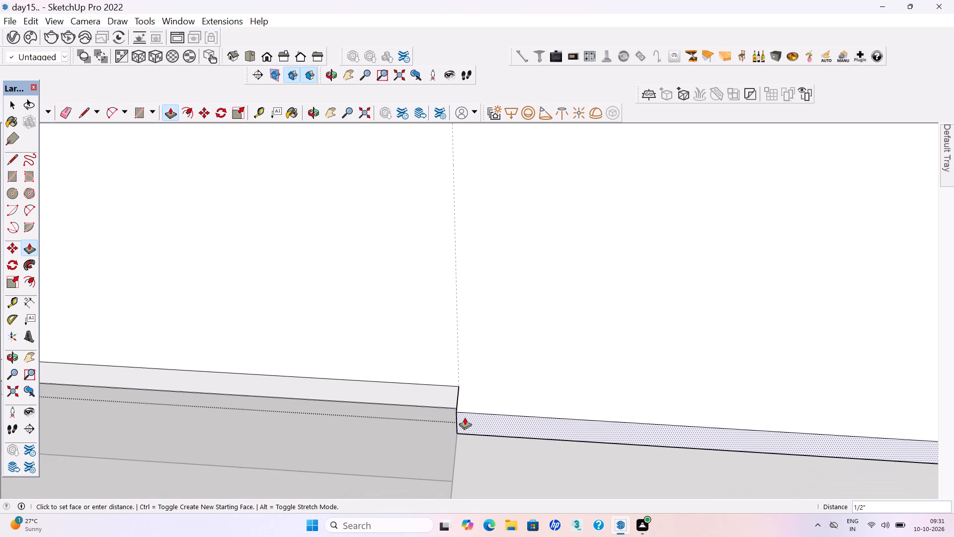
scroll(466, 417, "down", 17)
scroll(472, 421, "down", 12)
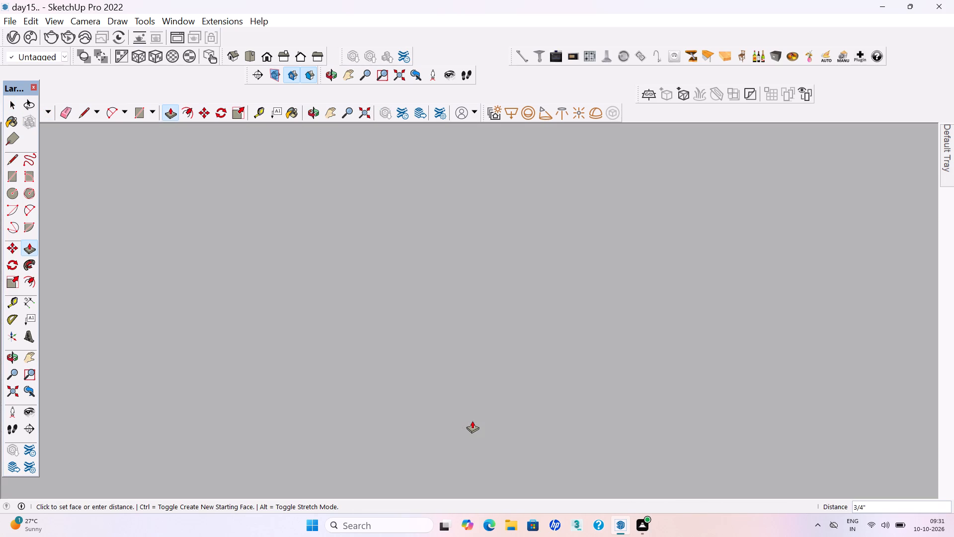
scroll(473, 420, "down", 20)
scroll(473, 420, "down", 14)
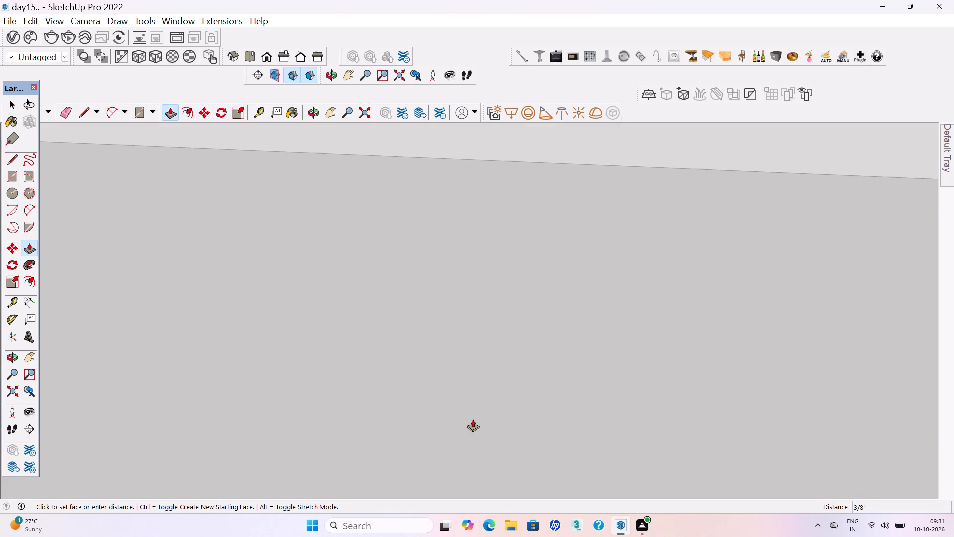
scroll(473, 419, "down", 19)
scroll(474, 418, "down", 11)
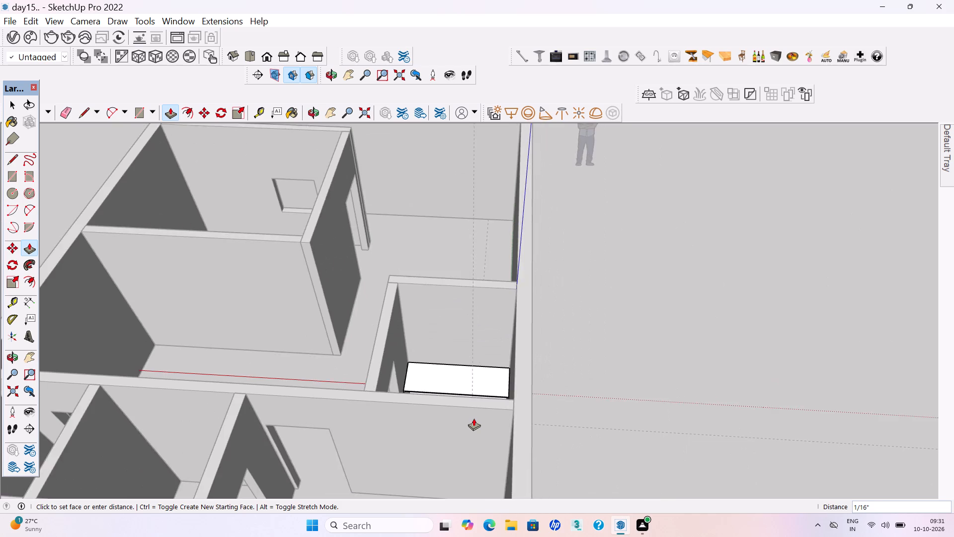
scroll(474, 418, "down", 5)
middle_click_drag(434, 406, 854, 536)
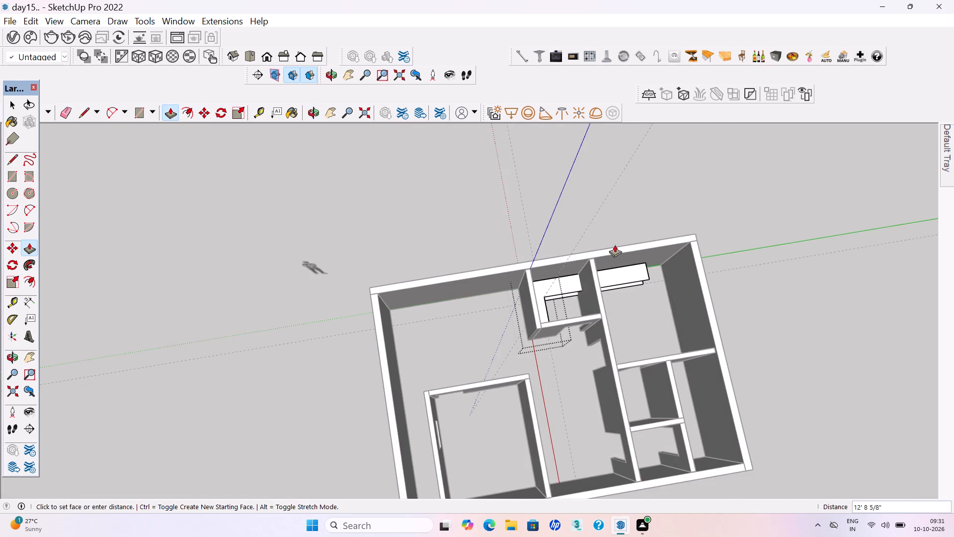
scroll(614, 244, "up", 14)
scroll(579, 284, "up", 10)
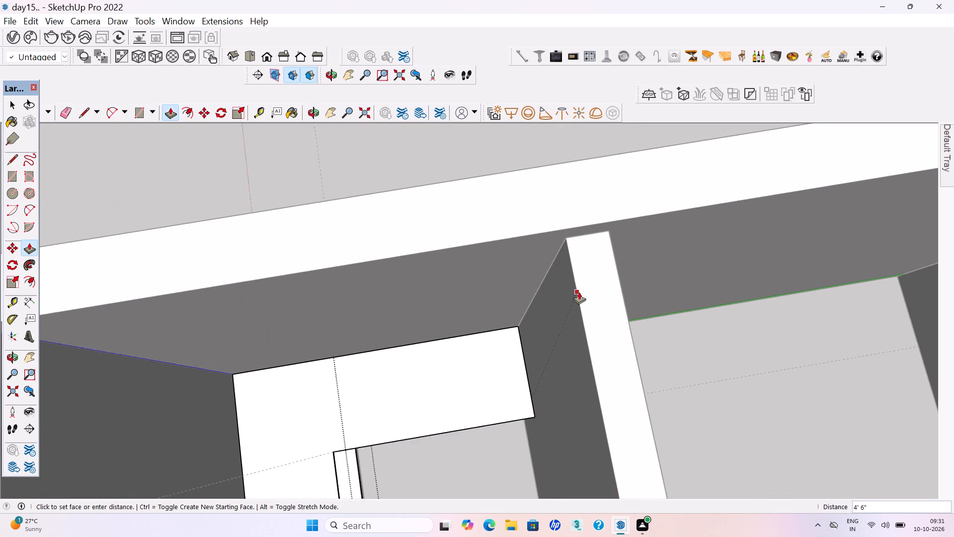
scroll(579, 292, "up", 2)
middle_click_drag(572, 423, 512, 291)
scroll(523, 275, "down", 2)
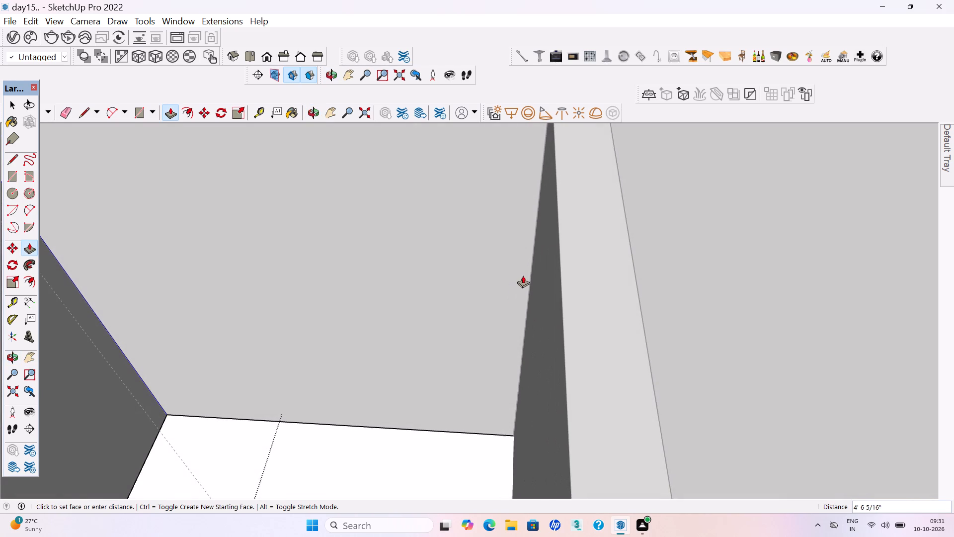
scroll(523, 275, "down", 6)
middle_click_drag(496, 385, 501, 436)
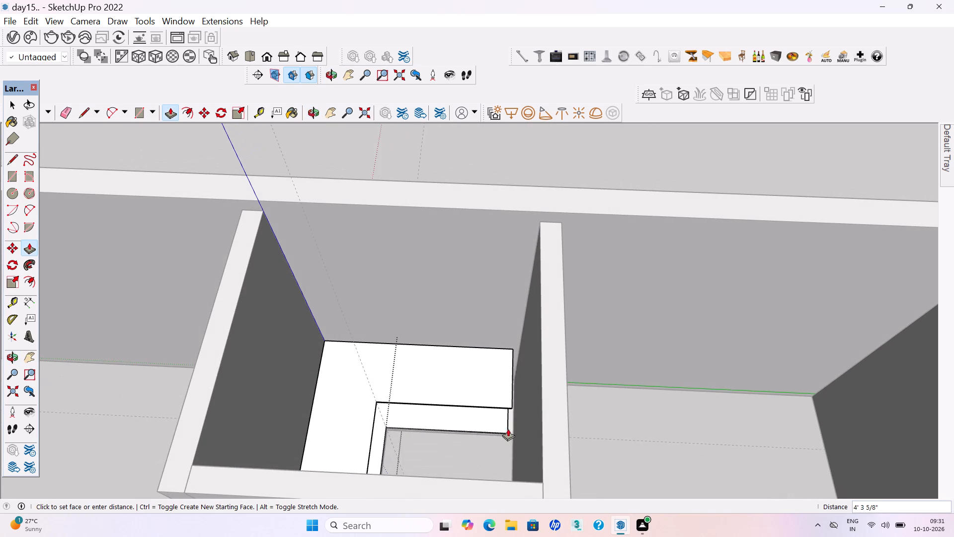
left_click(513, 420)
scroll(515, 413, "down", 4)
key("space")
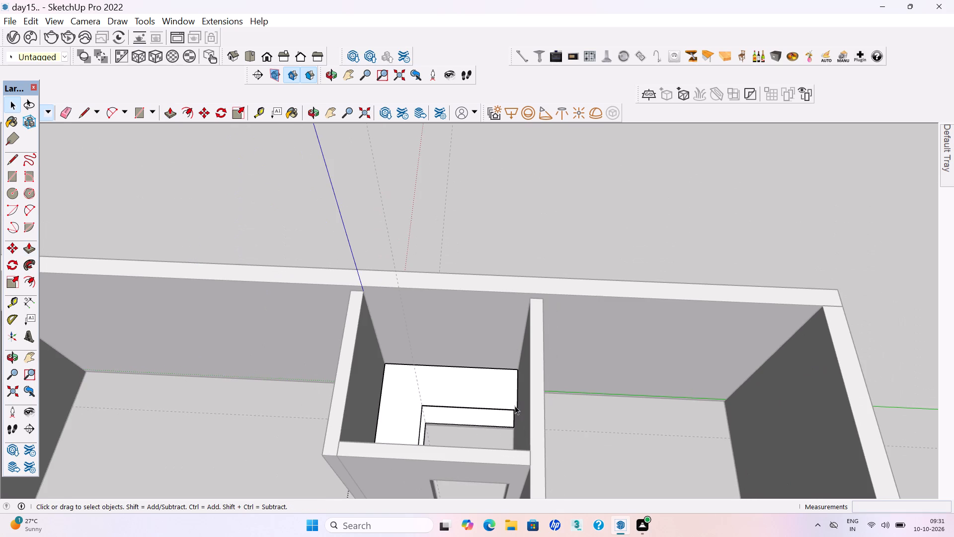
left_click(526, 210)
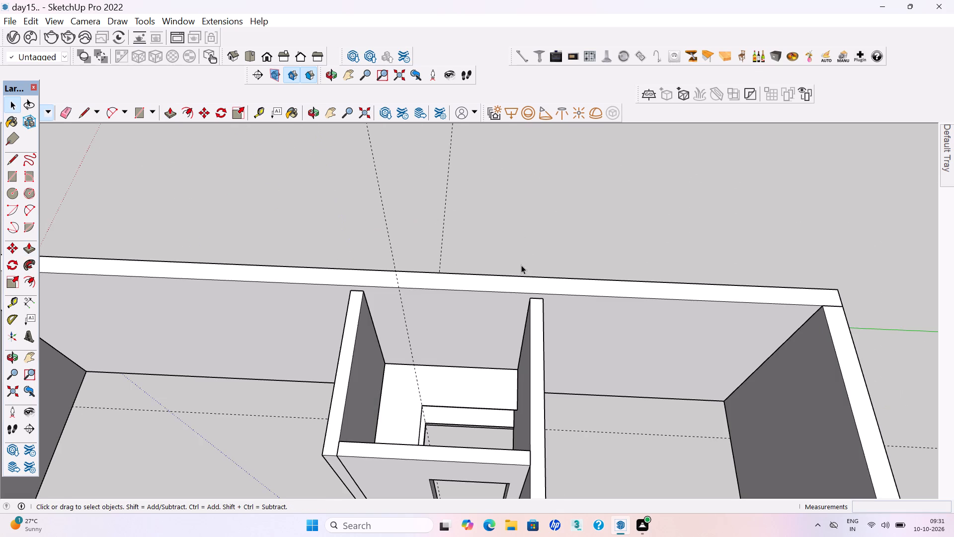
Save the model.
key("ctrl+s")
key("ctrl+s")
key("ctrl+s")
Examine the small room with its L-shaped cabinet and the surrounding layout from several angles.
scroll(414, 206, "down", 3)
middle_click_drag(464, 313, 388, 304)
middle_click(388, 304)
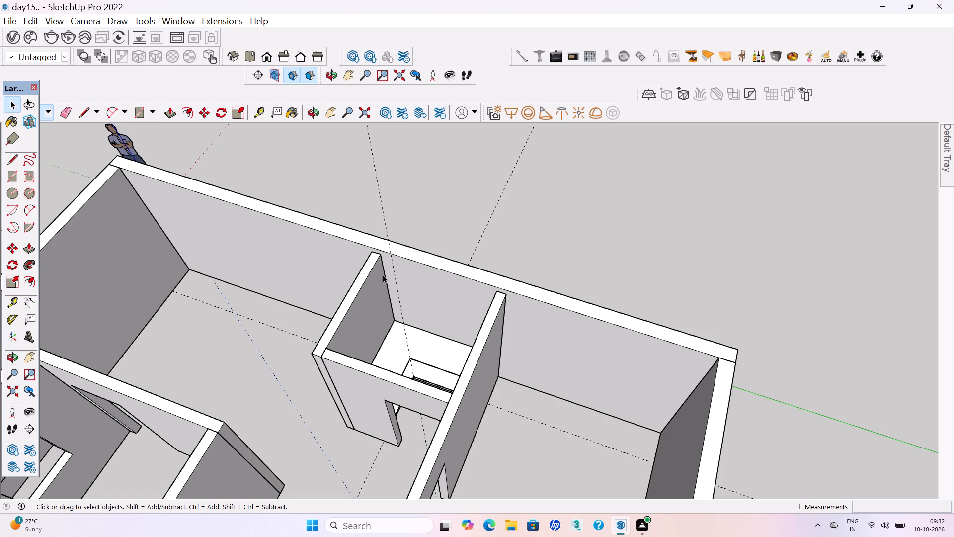
middle_click_drag(471, 246, 332, 292)
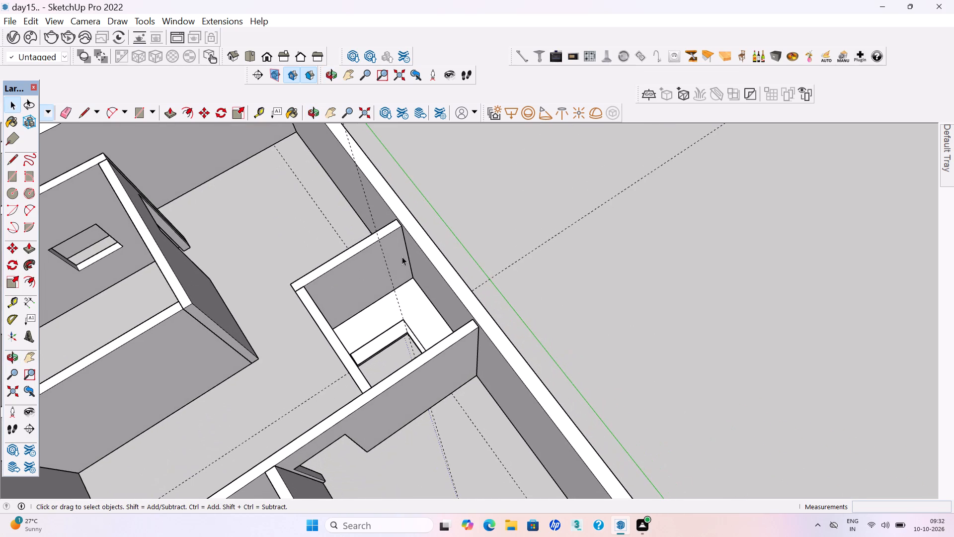
scroll(629, 255, "down", 1)
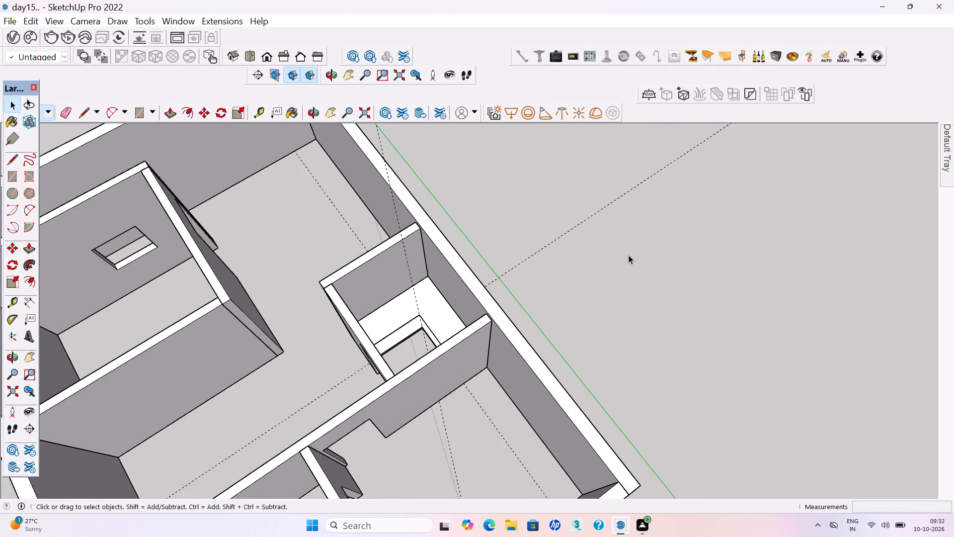
scroll(630, 269, "down", 3)
middle_click_drag(628, 344, 456, 295)
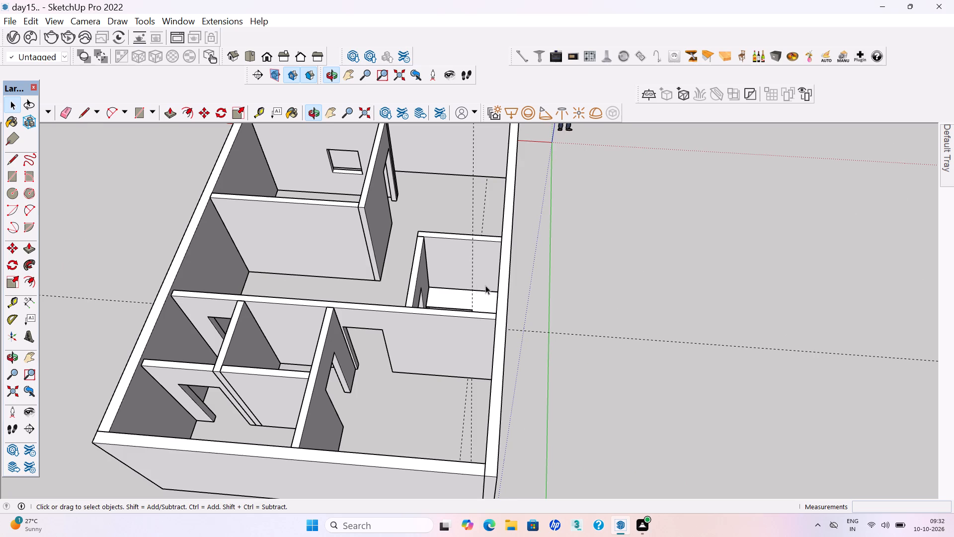
scroll(572, 322, "down", 2)
middle_click_drag(491, 351, 496, 321)
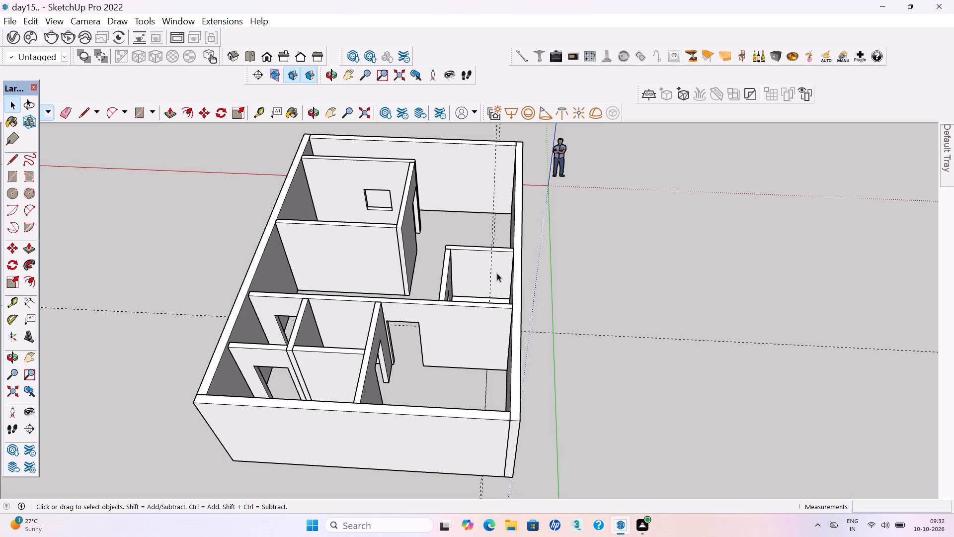
Place a horizontal guide on the small room's wall 2' above the back edge of the cabinet top.
scroll(485, 265, "up", 5)
scroll(470, 319, "up", 8)
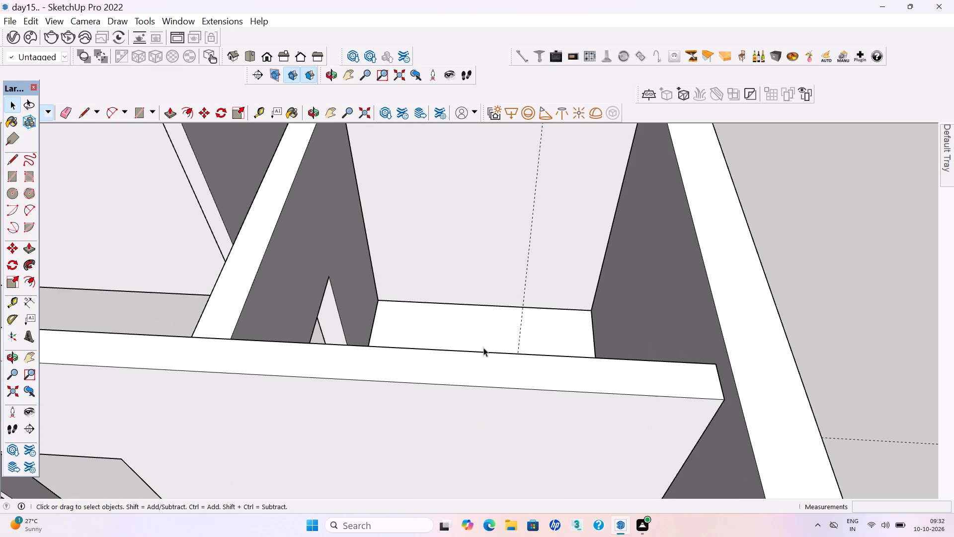
middle_click_drag(484, 369, 482, 410)
scroll(485, 358, "down", 8)
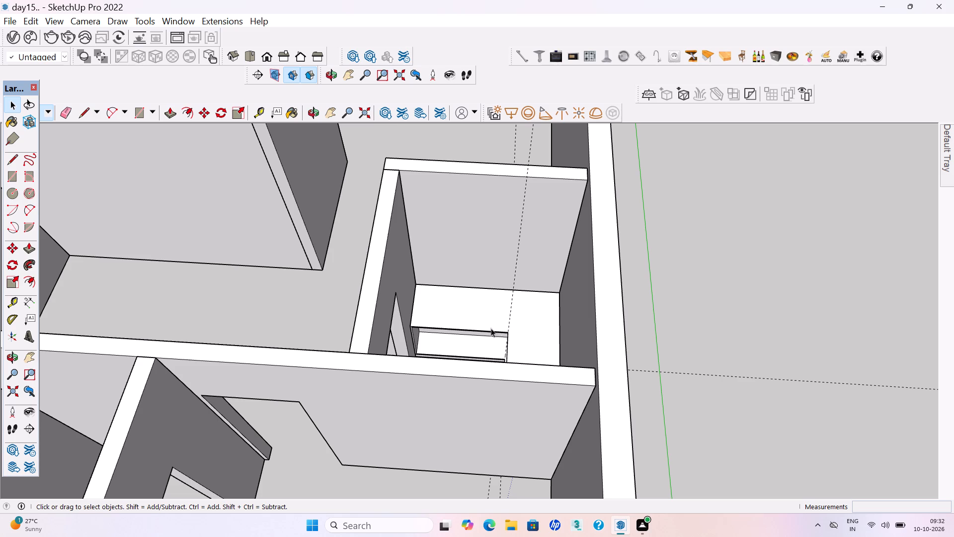
scroll(484, 317, "down", 2)
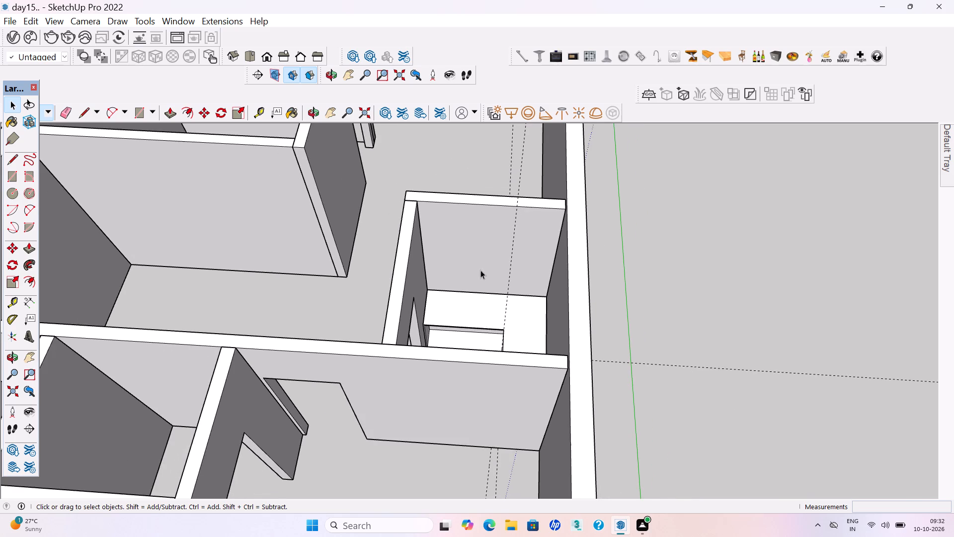
scroll(482, 257, "up", 6)
scroll(494, 389, "down", 1)
middle_click_drag(492, 398, 488, 386)
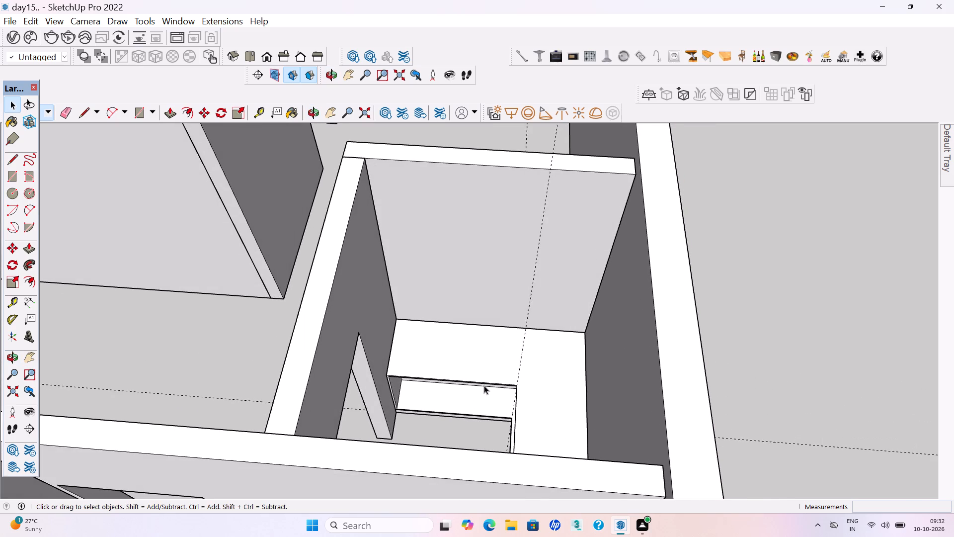
scroll(484, 385, "up", 2)
key("t")
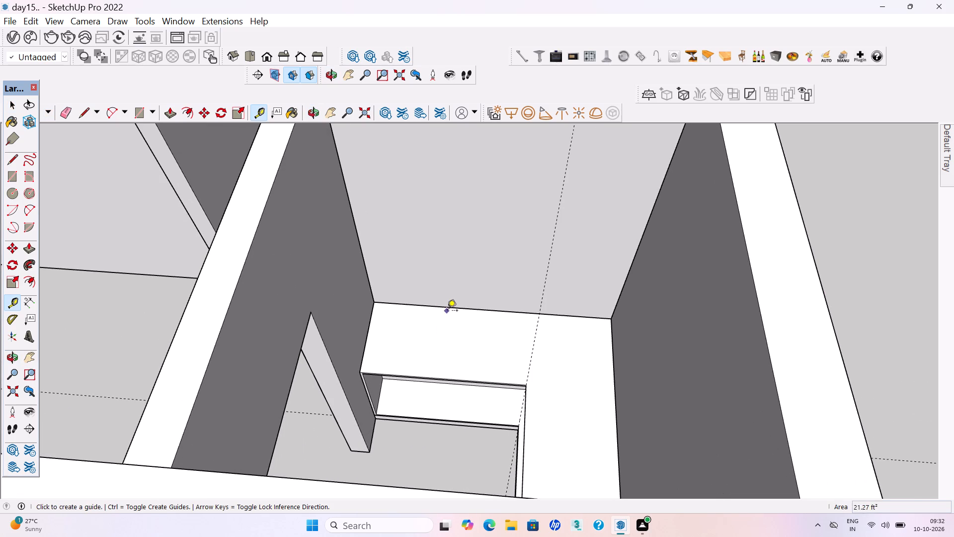
left_click(447, 308)
type("2'")
key("Return")
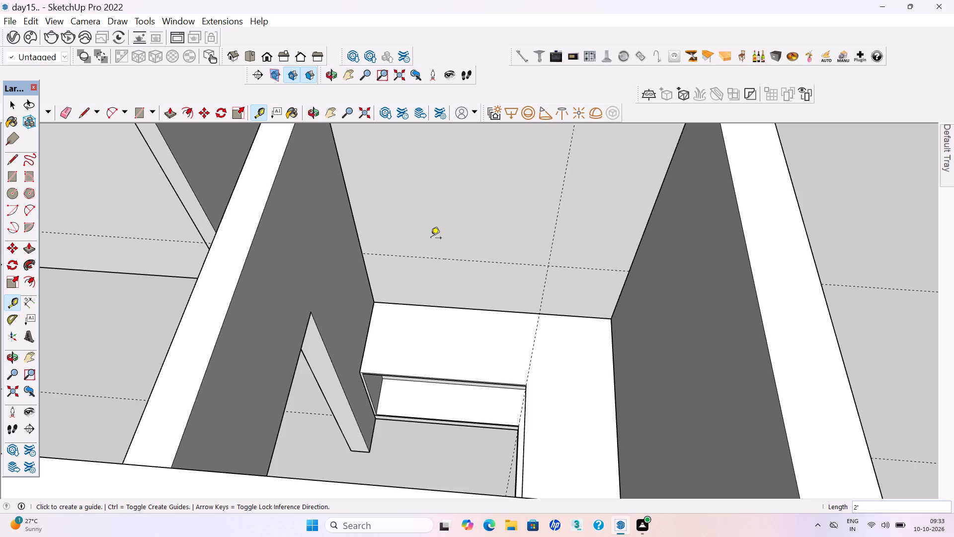
Place a second horizontal guide on the same wall 2' above the first one.
scroll(443, 338, "down", 1)
middle_click_drag(466, 332, 474, 282)
scroll(424, 315, "down", 4)
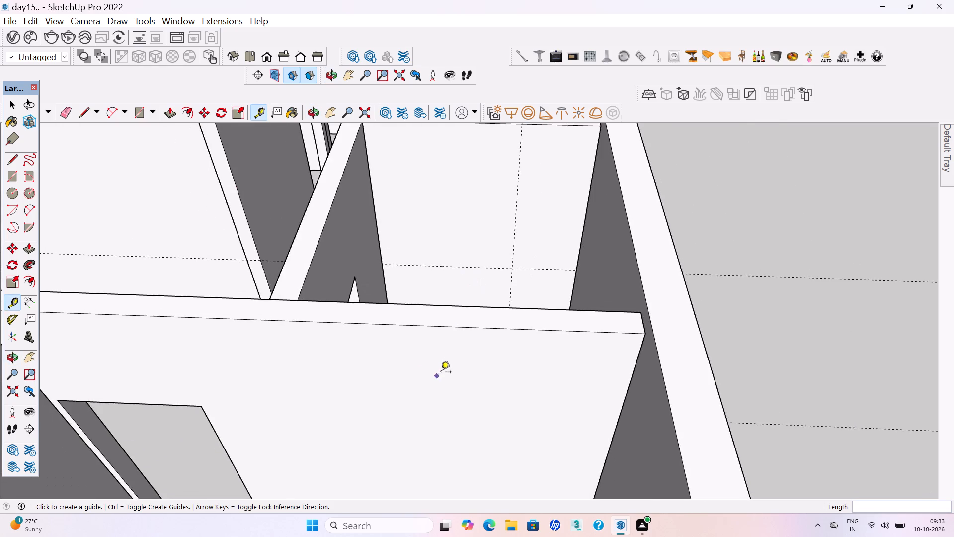
scroll(447, 364, "down", 7)
middle_click_drag(438, 314, 449, 339)
scroll(453, 267, "up", 8)
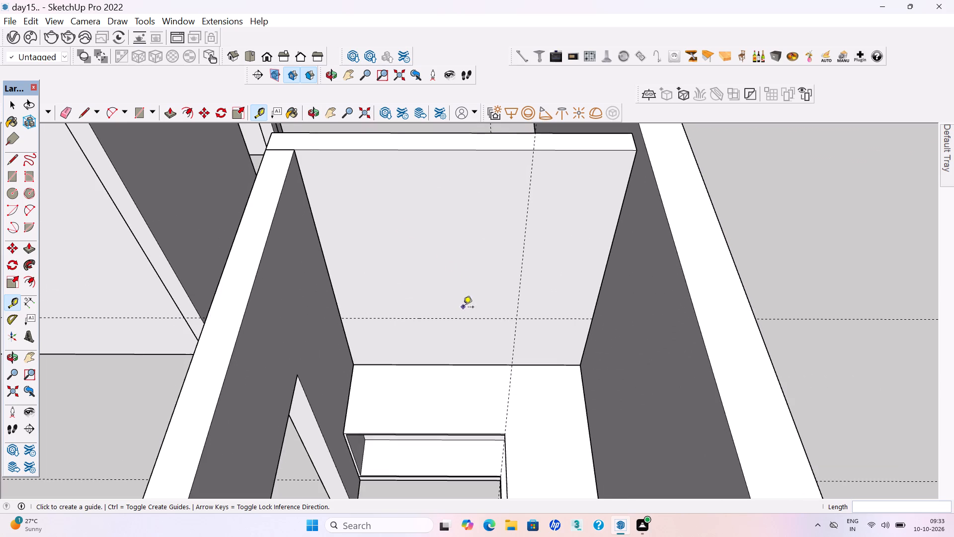
left_click(462, 320)
type("2'")
key("Return")
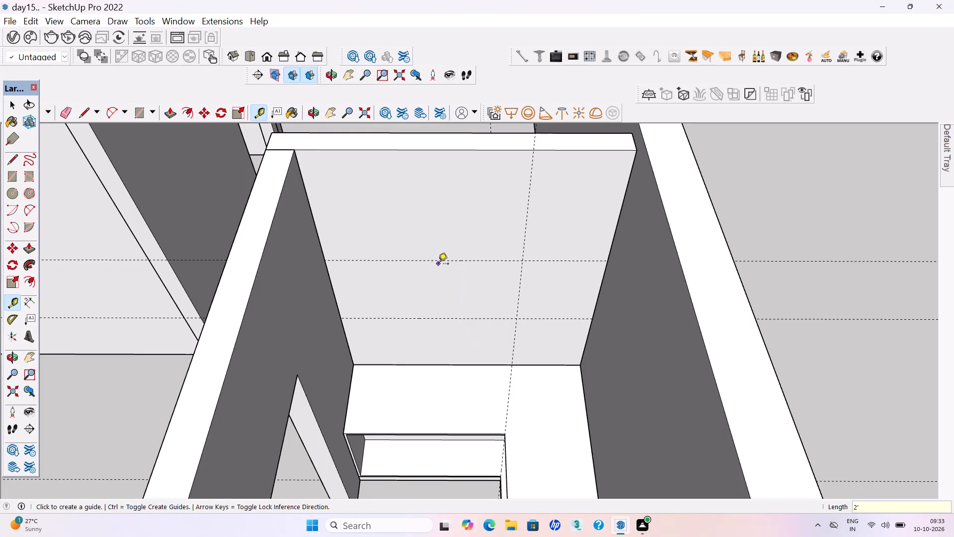
Draw a 6' by 2' rectangle between the two guides across the full wall width and make it a group.
key("r")
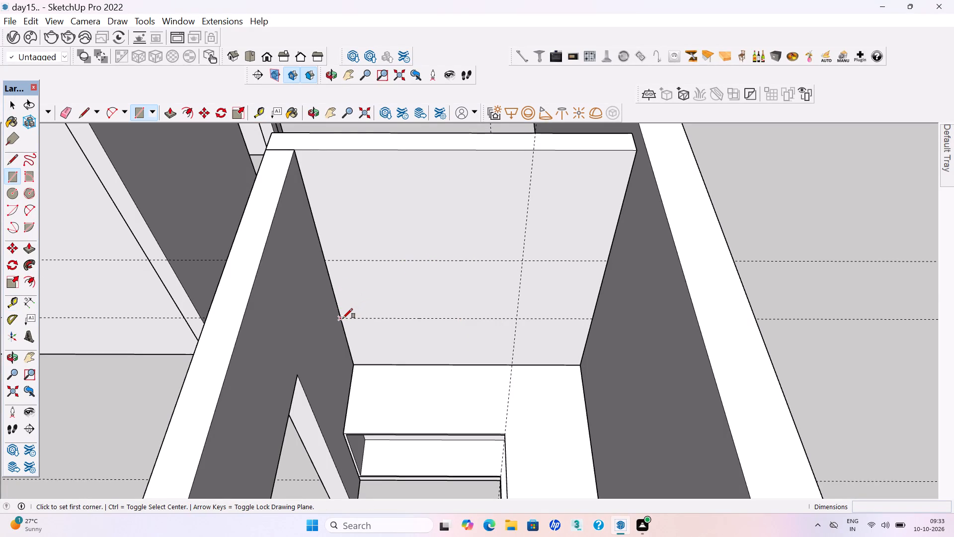
left_click(343, 318)
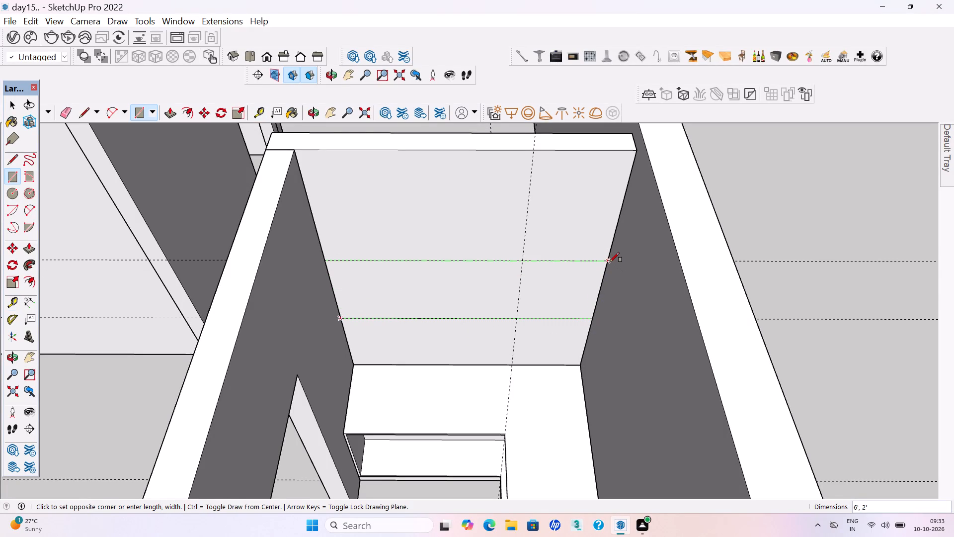
left_click(610, 262)
key("space")
double_click(433, 281)
right_click(433, 281)
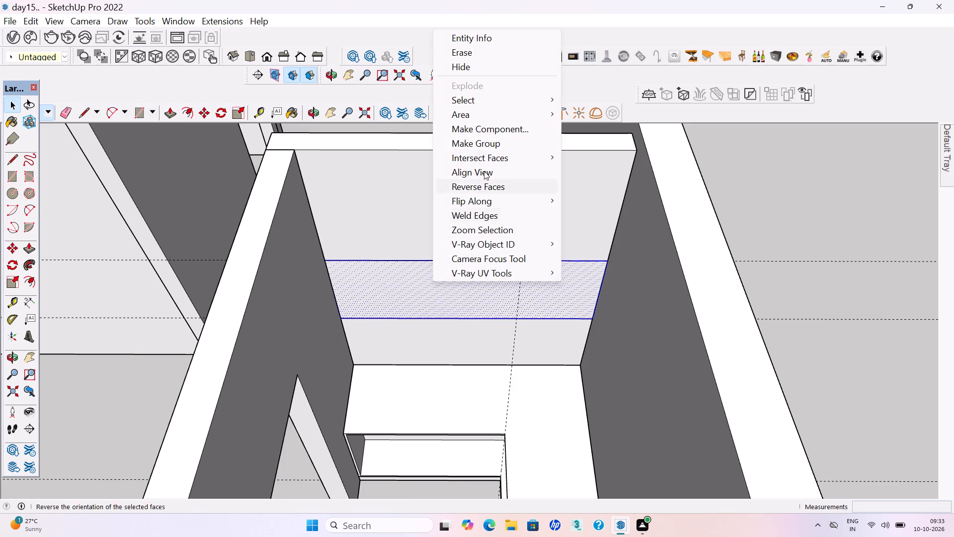
left_click(475, 146)
Open the rectangle's group and extrude its face outward 1'4" from the wall as an overhead cabinet.
double_click(447, 306)
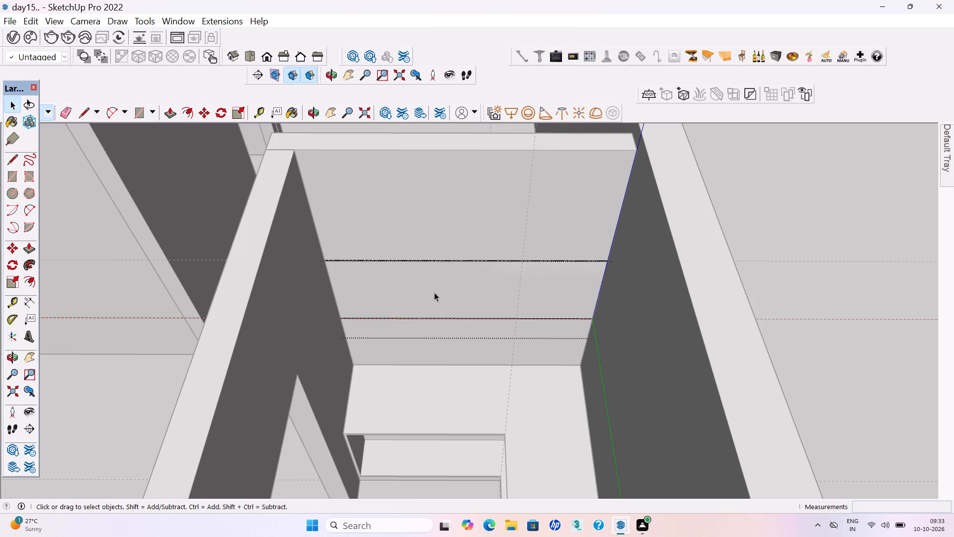
left_click(434, 292)
key("p")
left_click(432, 288)
type("2'")
key("Return")
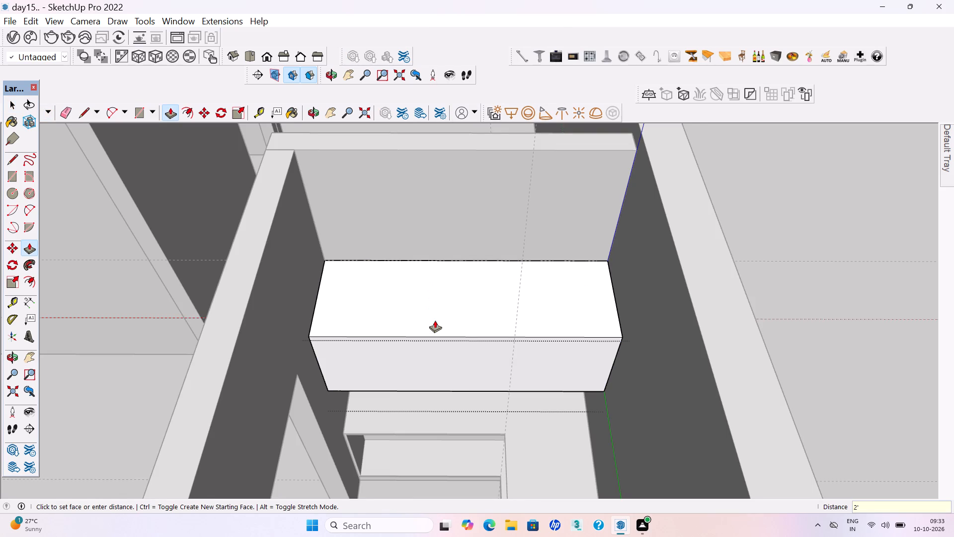
key("BackSpace")
type("1'4\"")
key("Return")
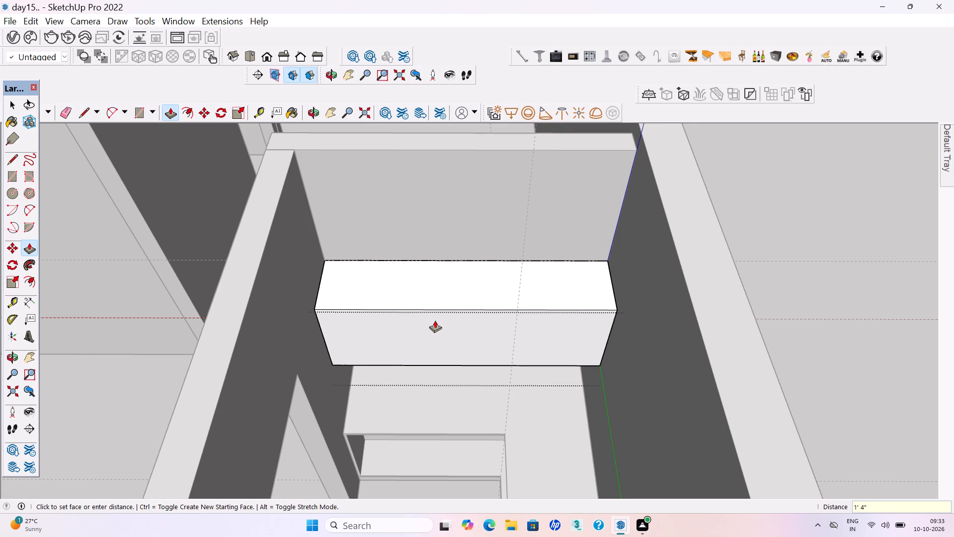
Offset the overhead cabinet's front face inward by 18 mm and select the inner face.
key("space")
scroll(435, 320, "up", 1)
left_click(436, 338)
key("f")
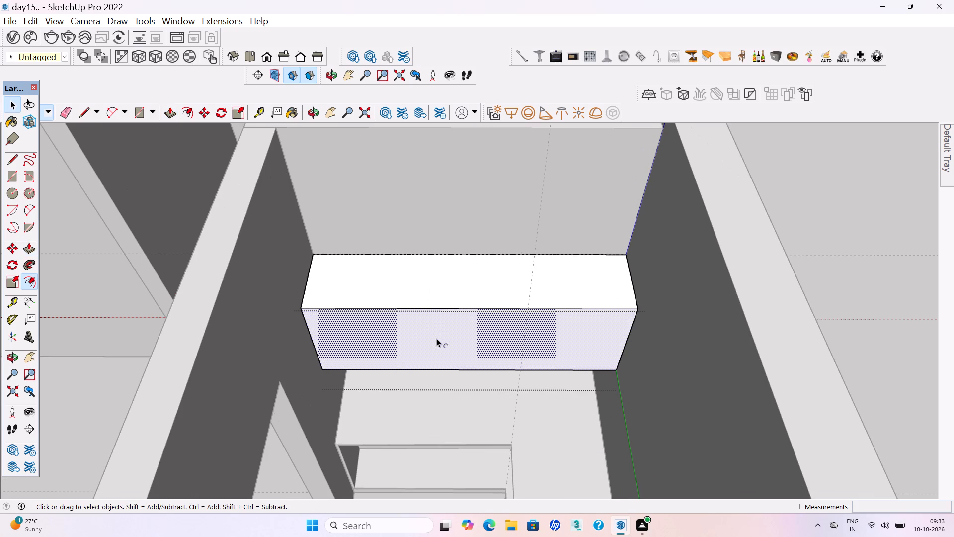
left_click(436, 338)
type("18mm")
key("Return")
key("space")
left_click(437, 329)
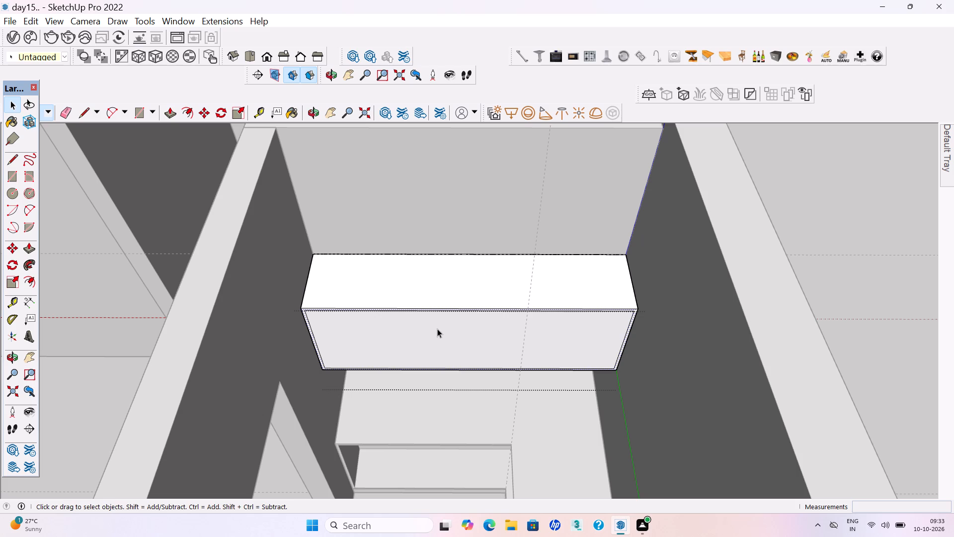
Push the overhead cabinet's inner front face inward about 8 1/2" to hollow it out, and close the group.
key("p")
key("Return")
left_click(447, 345)
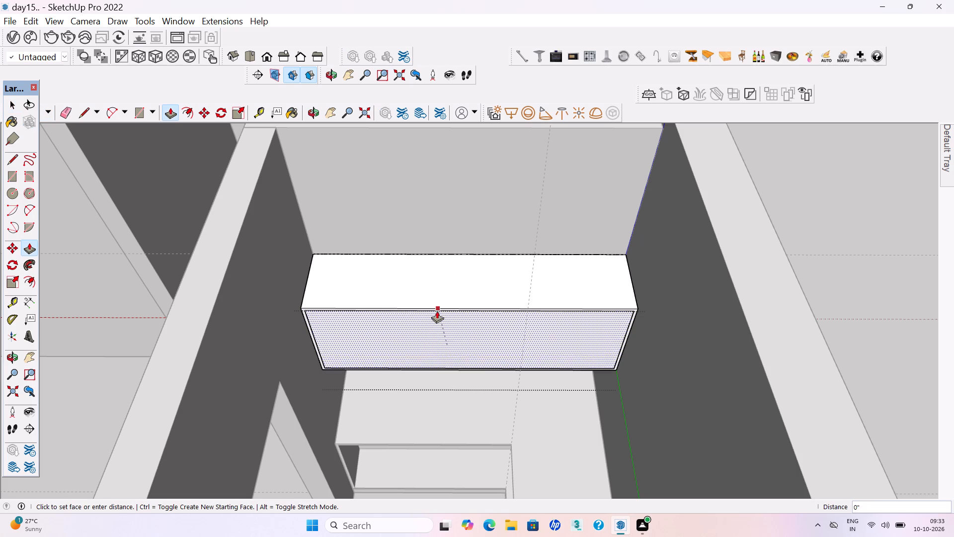
left_click(431, 315)
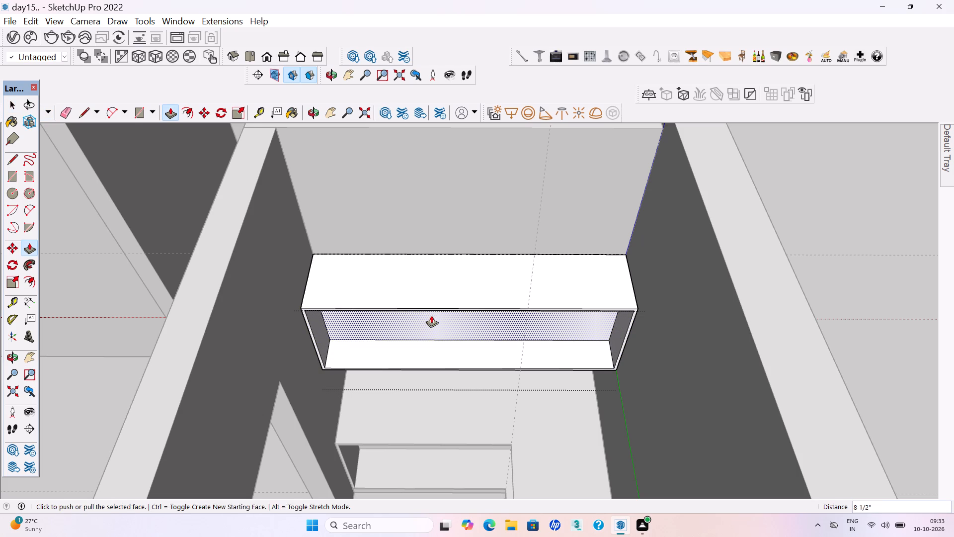
key("space")
scroll(439, 344, "down", 4)
left_click(768, 284)
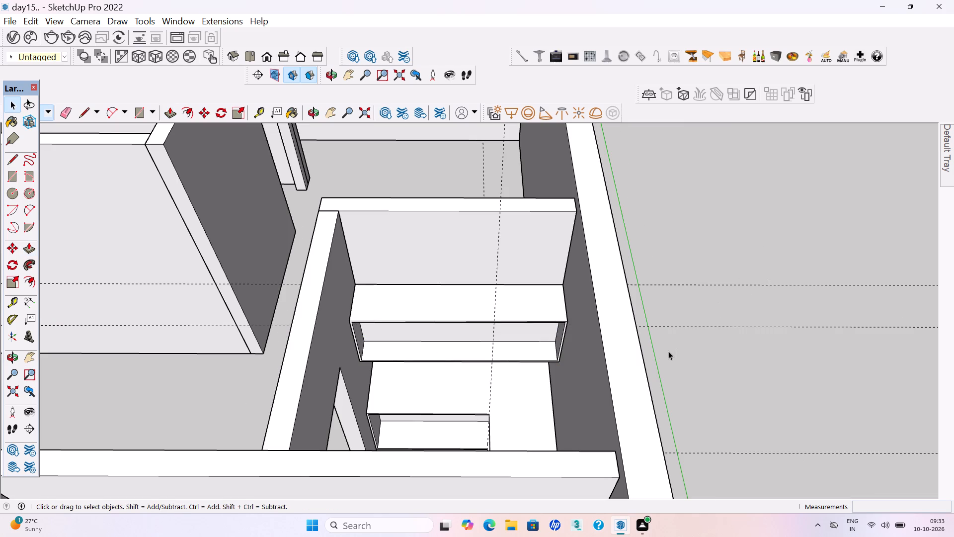
Save the model.
key("ctrl+s")
key("ctrl+s")
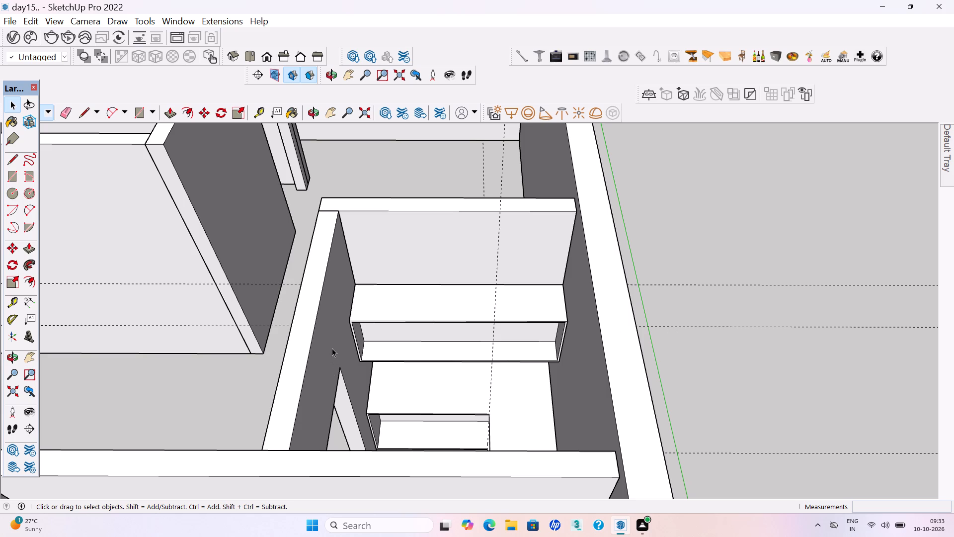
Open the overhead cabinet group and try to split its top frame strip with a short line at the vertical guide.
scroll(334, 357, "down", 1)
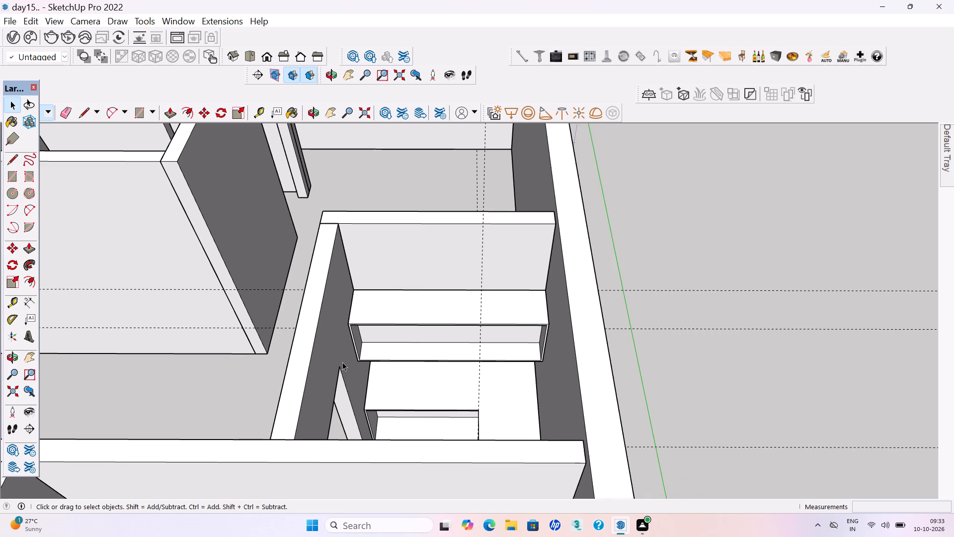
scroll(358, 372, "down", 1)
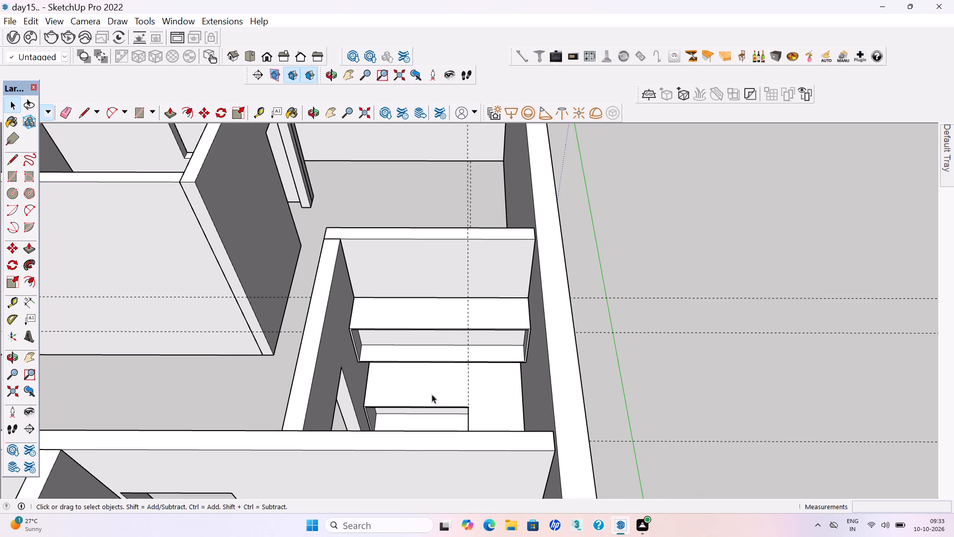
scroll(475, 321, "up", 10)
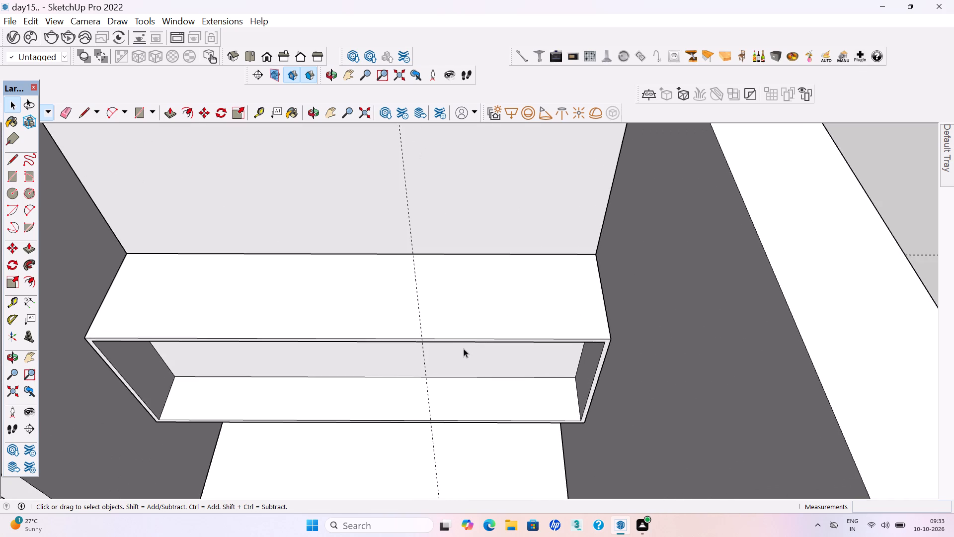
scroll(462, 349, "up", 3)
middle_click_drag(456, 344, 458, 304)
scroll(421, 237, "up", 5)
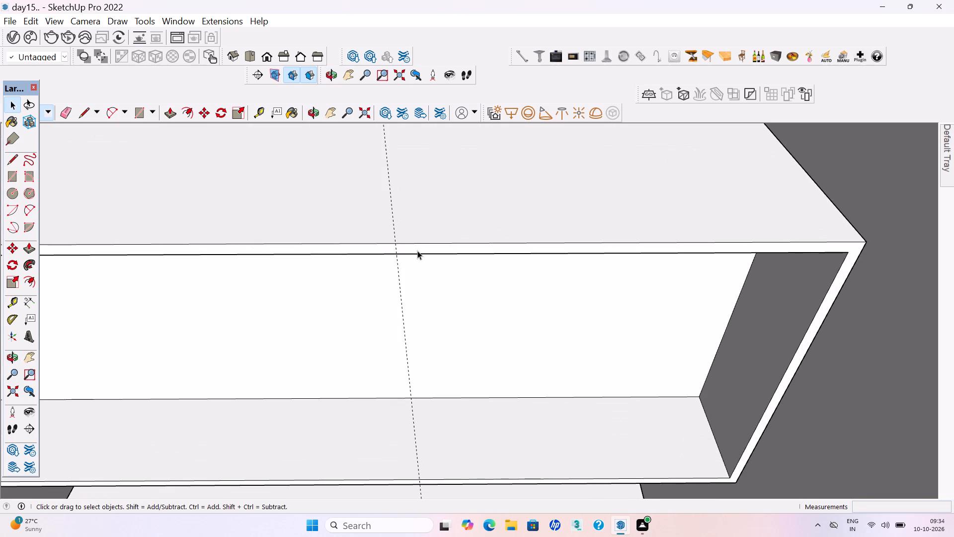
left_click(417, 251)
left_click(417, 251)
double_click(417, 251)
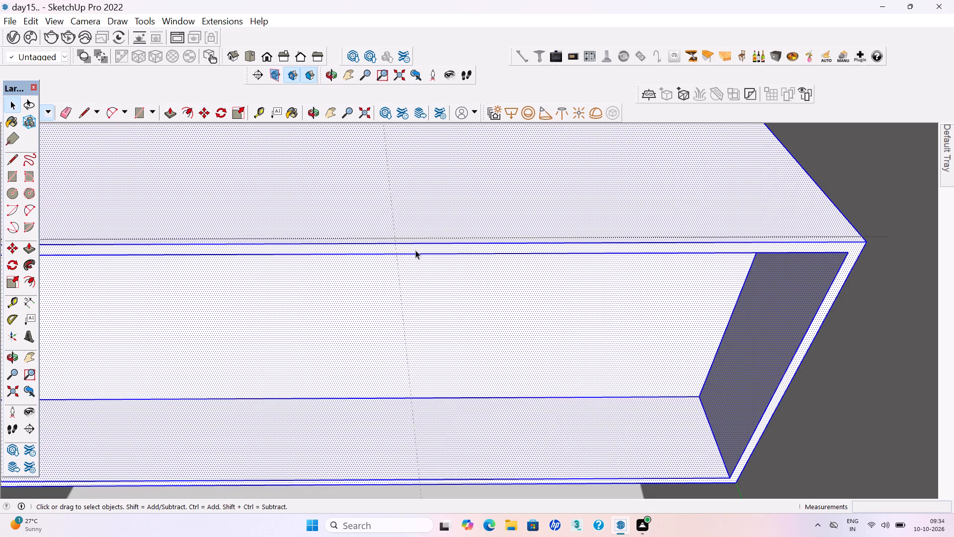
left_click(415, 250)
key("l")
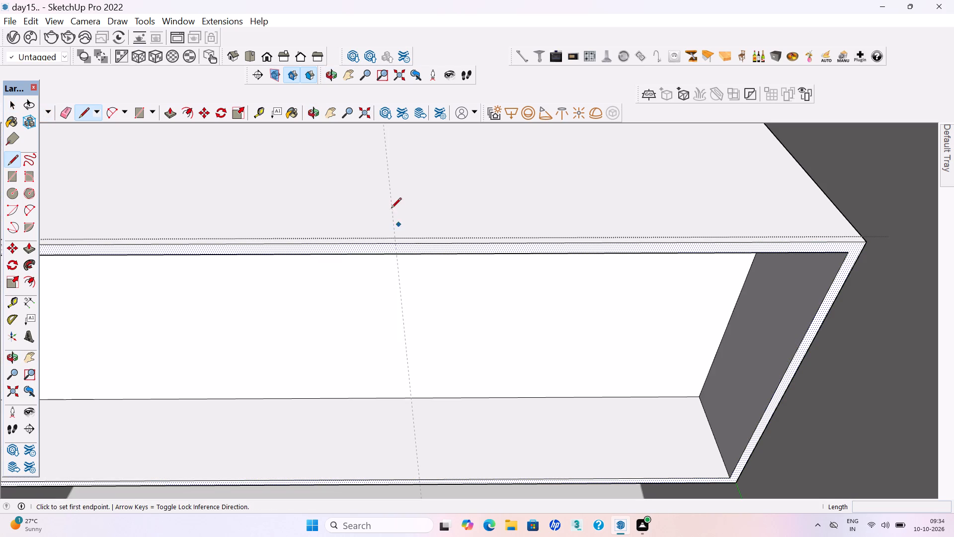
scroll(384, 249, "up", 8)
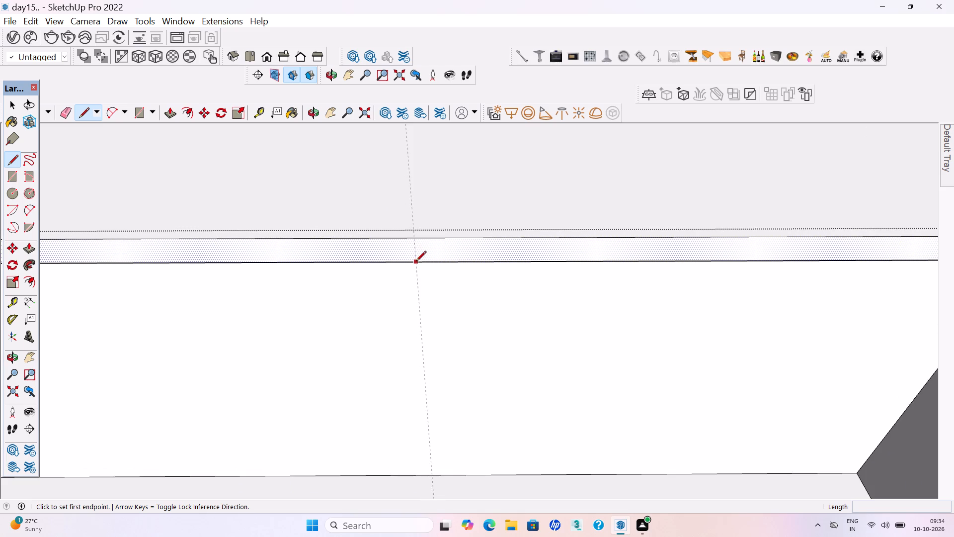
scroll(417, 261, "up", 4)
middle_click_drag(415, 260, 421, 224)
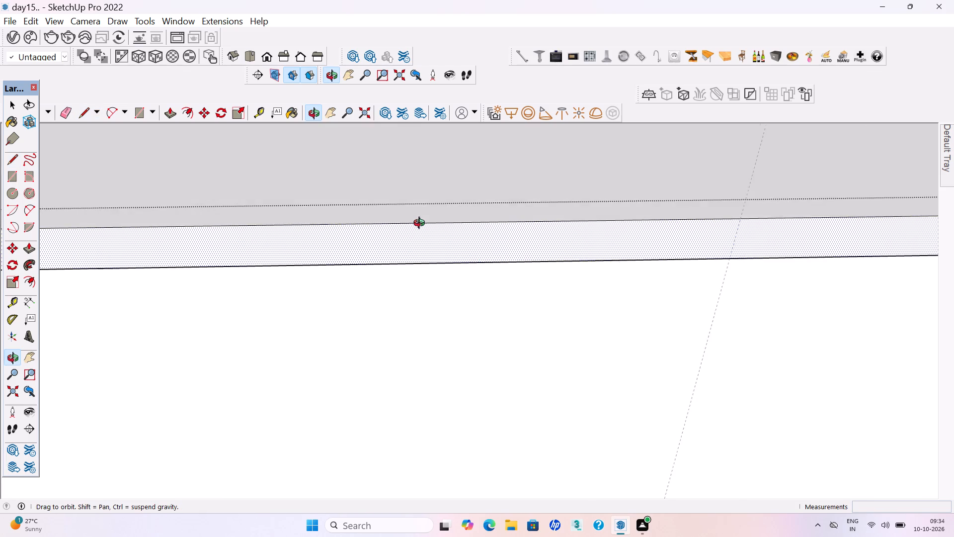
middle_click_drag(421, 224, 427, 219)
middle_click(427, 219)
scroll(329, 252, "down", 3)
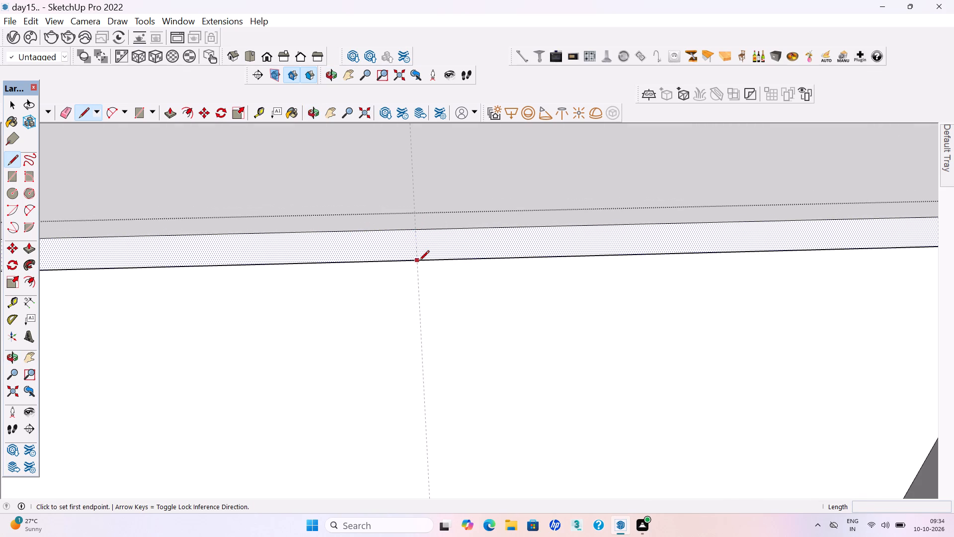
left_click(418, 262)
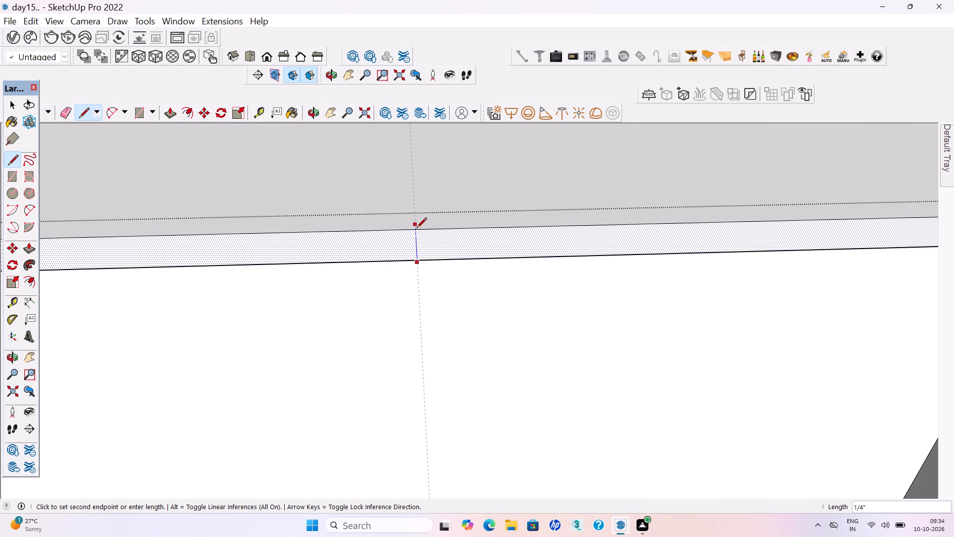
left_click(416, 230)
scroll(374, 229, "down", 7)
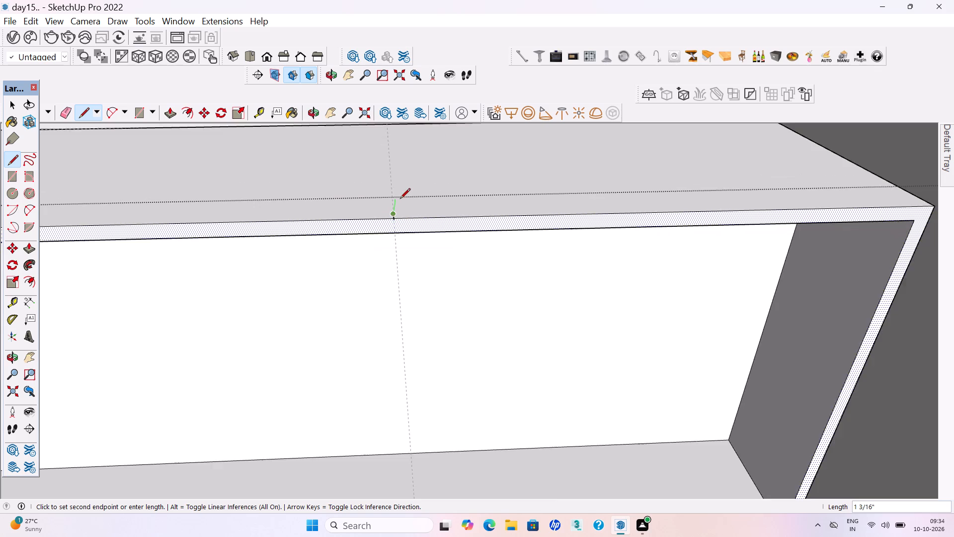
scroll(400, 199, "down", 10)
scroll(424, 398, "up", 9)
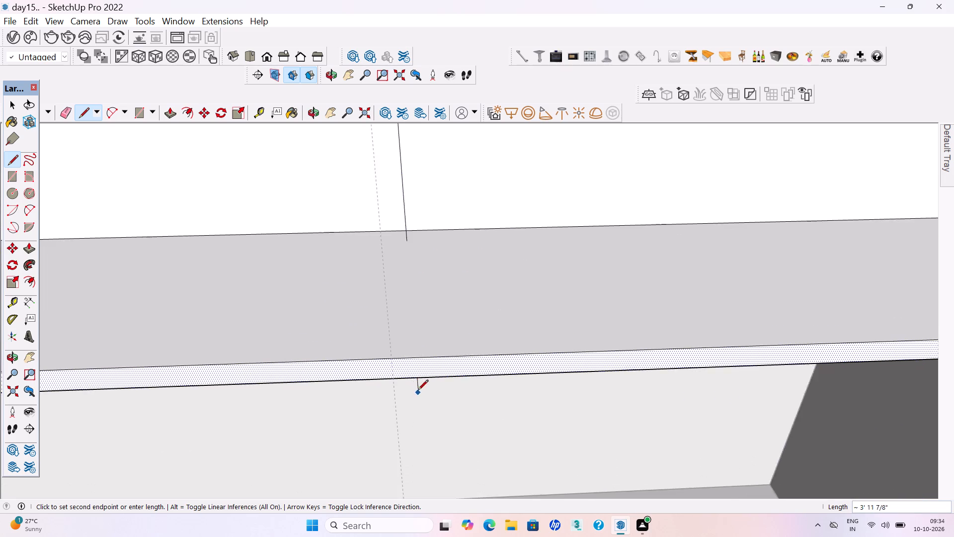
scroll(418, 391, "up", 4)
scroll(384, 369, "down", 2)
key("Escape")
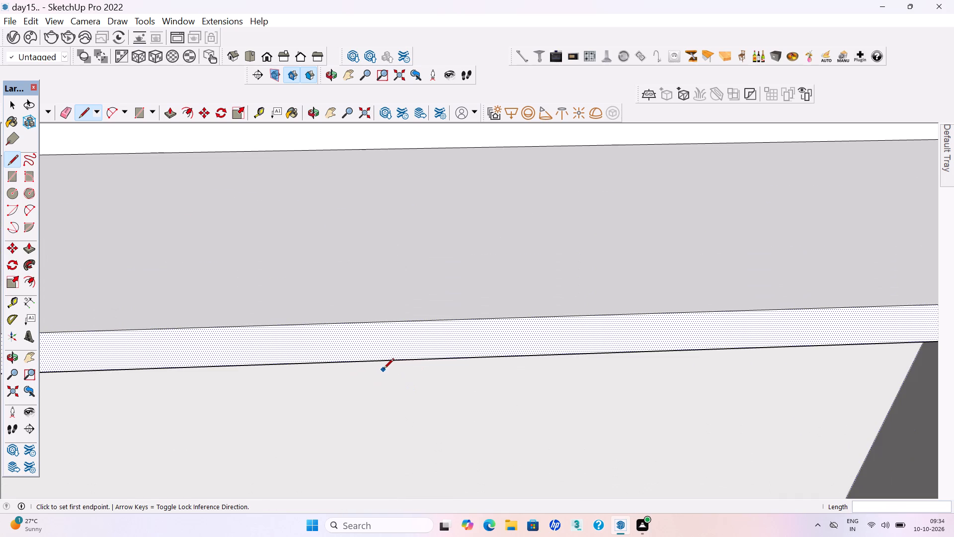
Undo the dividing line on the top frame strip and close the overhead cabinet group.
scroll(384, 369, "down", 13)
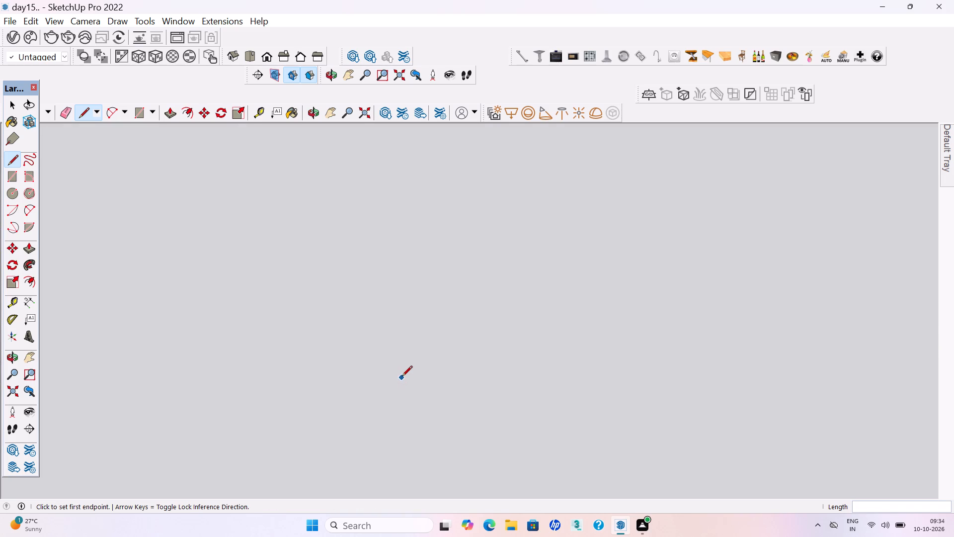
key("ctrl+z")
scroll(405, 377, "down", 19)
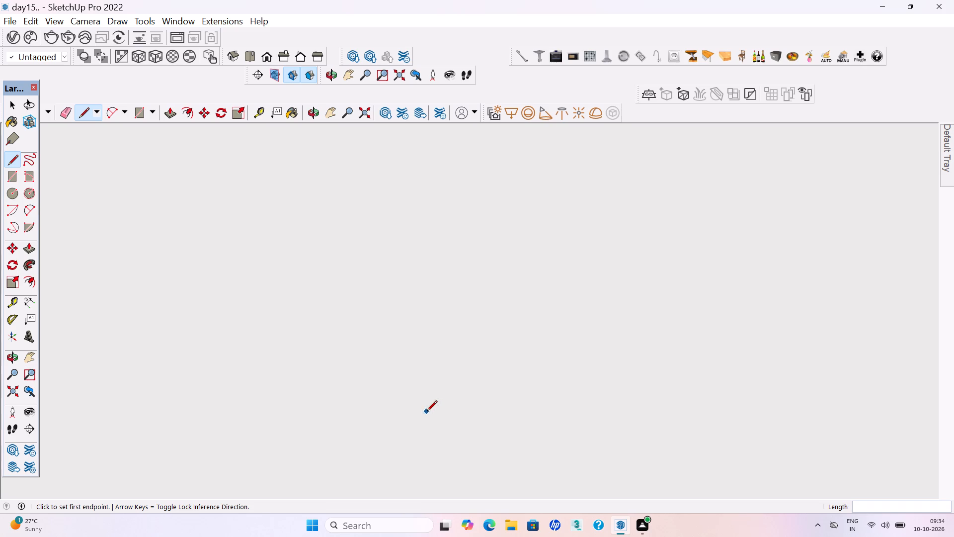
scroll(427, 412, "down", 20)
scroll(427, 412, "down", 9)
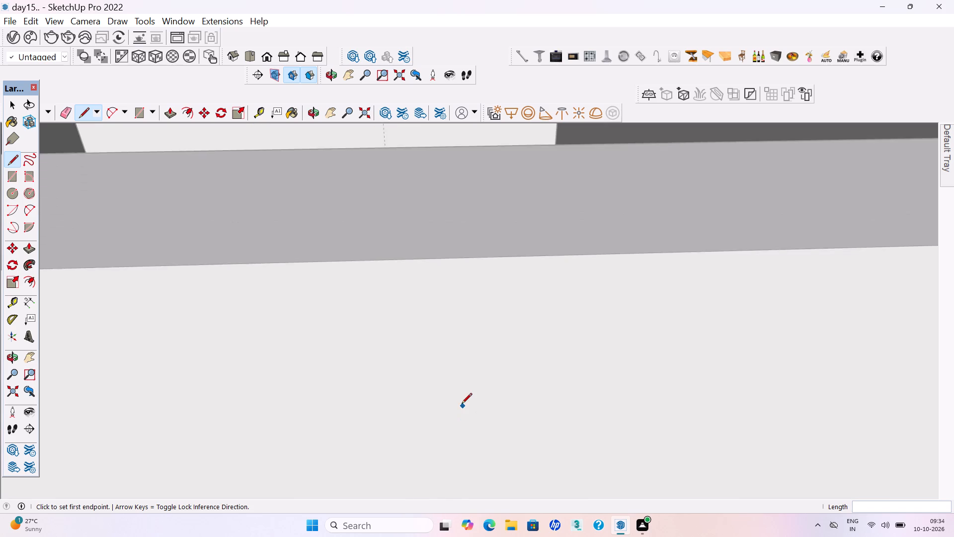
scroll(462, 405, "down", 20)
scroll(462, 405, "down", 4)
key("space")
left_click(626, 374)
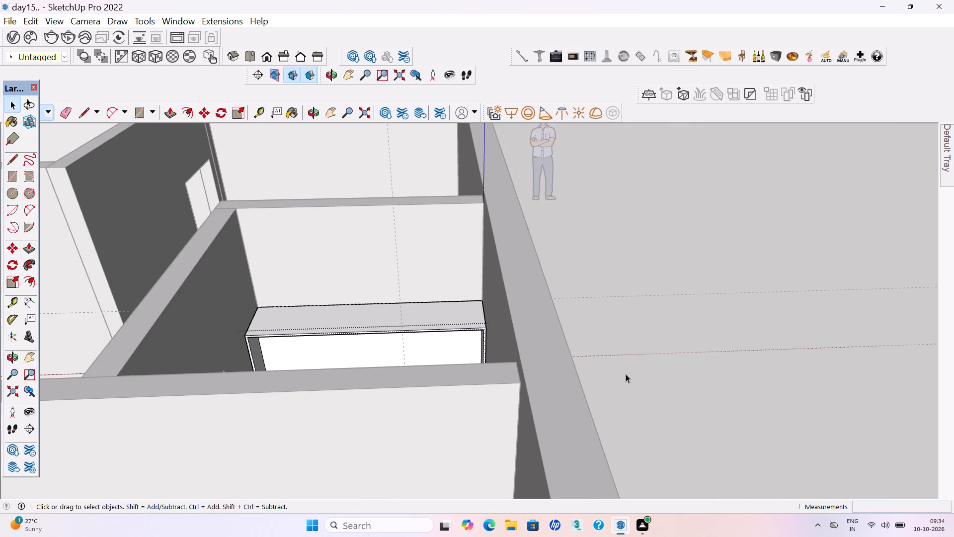
Save the model with the small room and its cabinets back in view.
middle_click_drag(470, 406, 463, 480)
middle_click(463, 480)
key("ctrl+s")
key("ctrl+s")
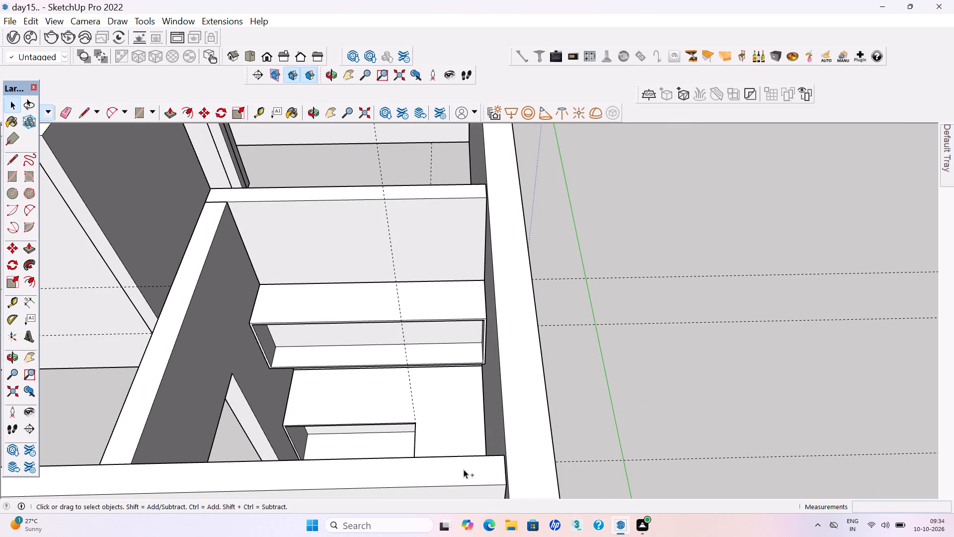
Delete the two parallel guides that run lengthwise through the small room and beyond the building's far wall.
scroll(550, 482, "down", 18)
middle_click_drag(474, 363, 477, 285)
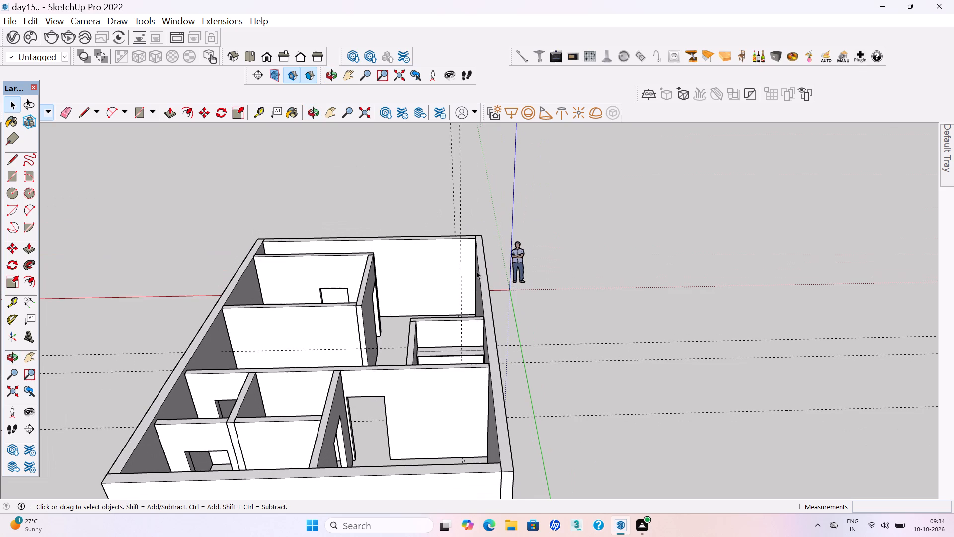
left_click_drag(477, 205, 437, 159)
key("Delete")
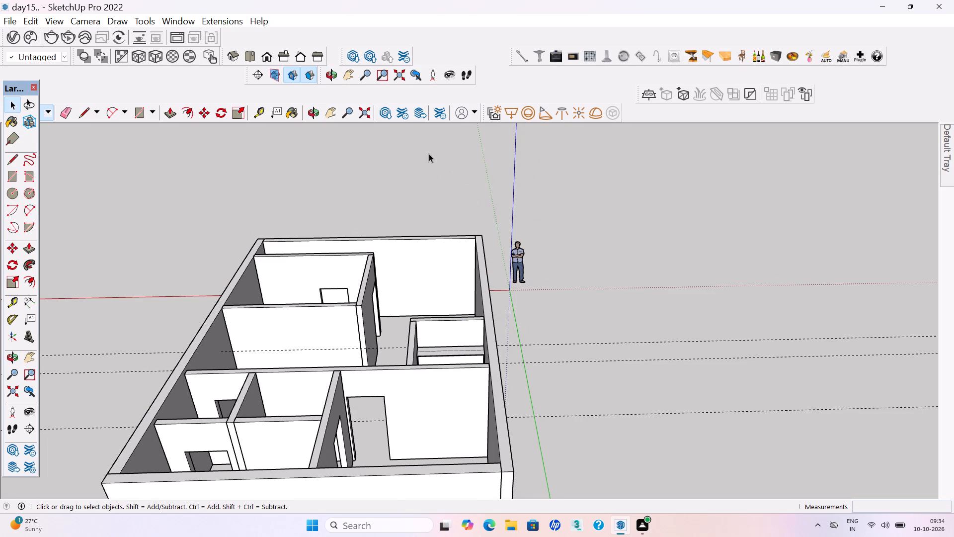
Place a vertical guide on the overhead cabinet's front, 2' in from its right side edge.
scroll(457, 274, "up", 4)
scroll(473, 387, "up", 13)
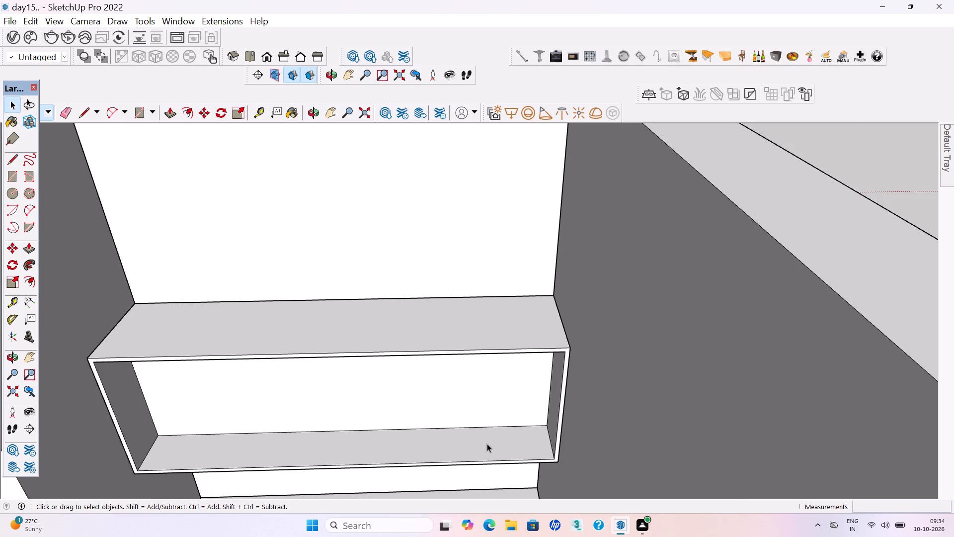
key("t")
left_click(569, 406)
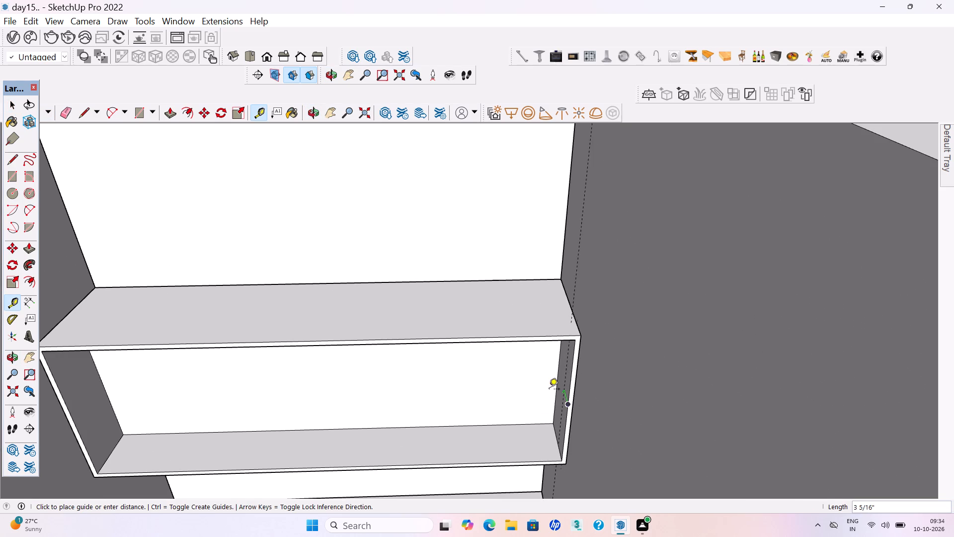
type("2'")
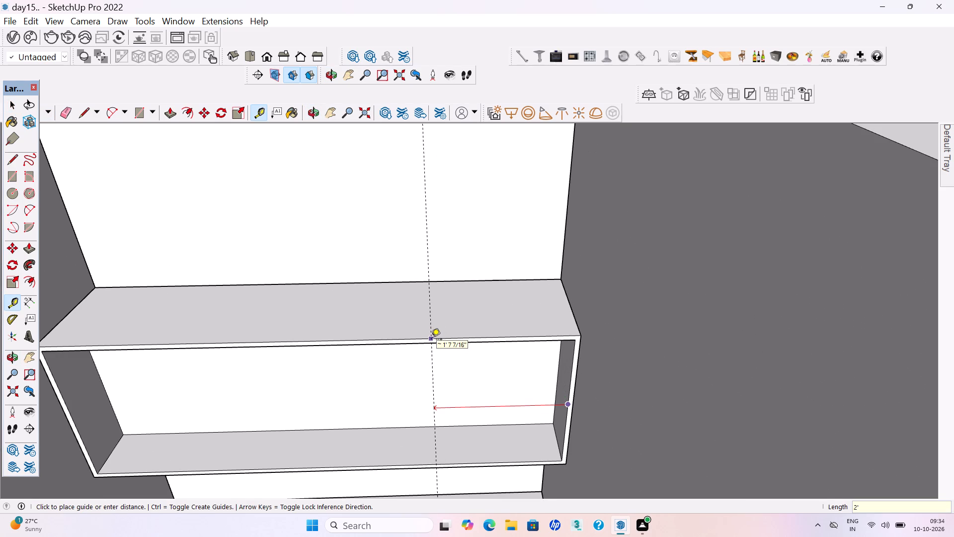
key("Return")
key("space")
Open the overhead cabinet group and draw a short line across its top frame strip at the new guide.
scroll(396, 341, "up", 5)
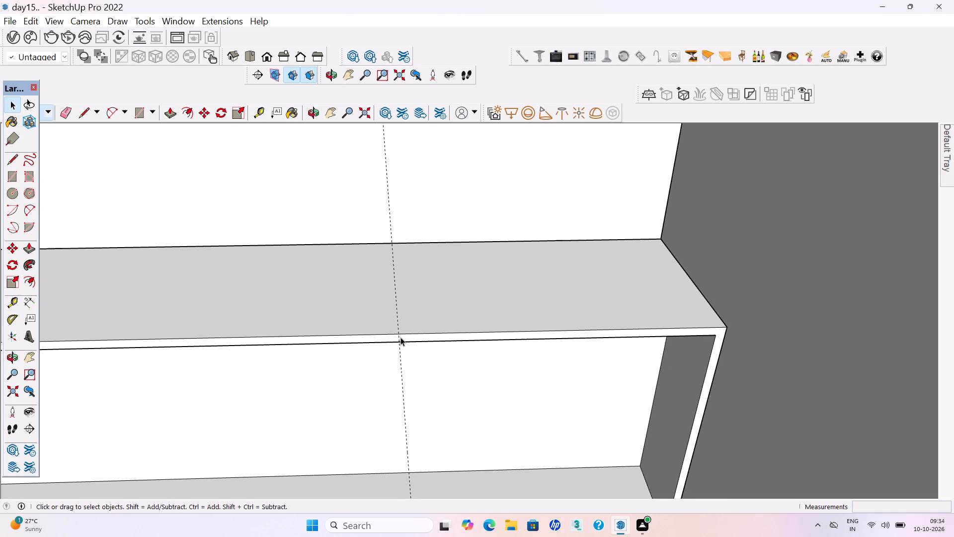
left_click(403, 337)
left_click(403, 337)
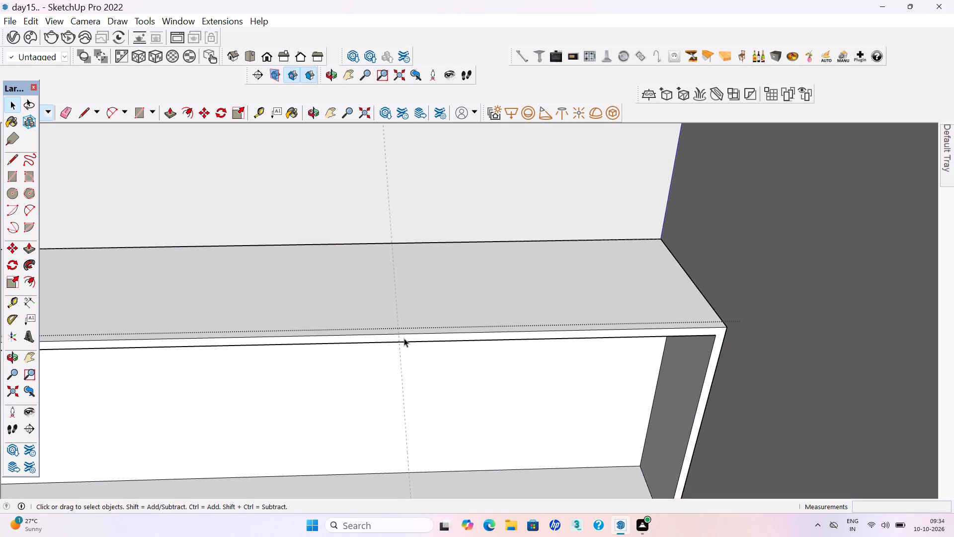
left_click(404, 338)
key("l")
scroll(399, 339, "up", 6)
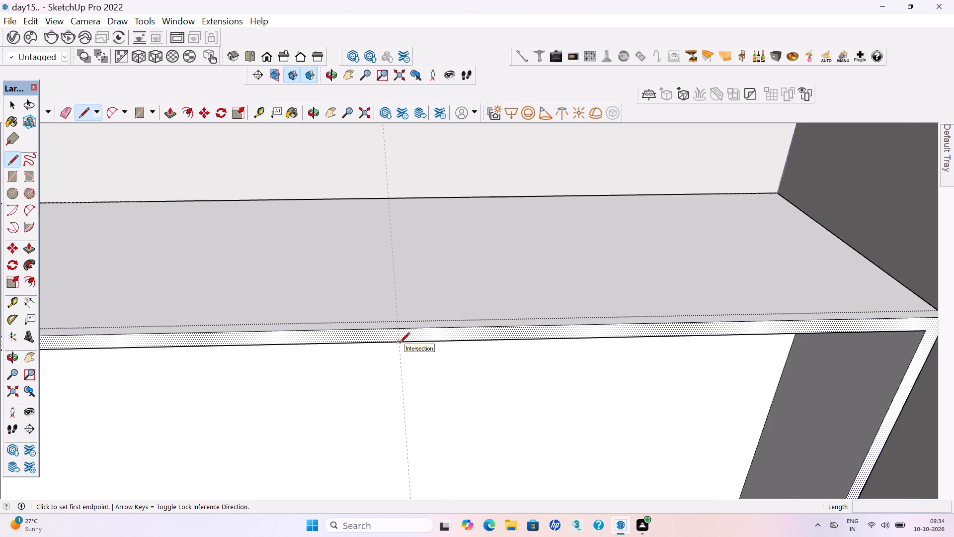
scroll(399, 344, "up", 6)
left_click(399, 340)
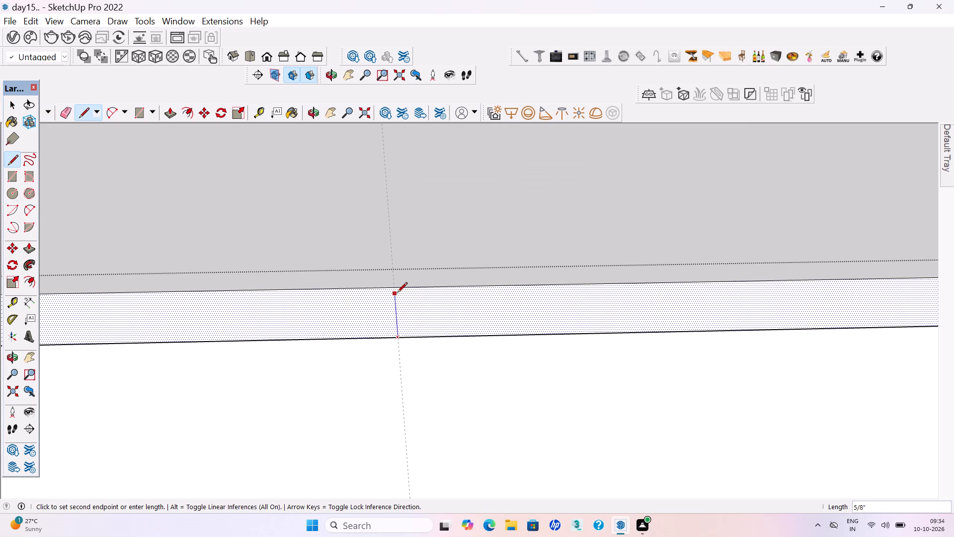
left_click(394, 288)
Draw a matching line across the cabinet's bottom frame strip at the guide and select the frame face to its right.
scroll(403, 259, "down", 10)
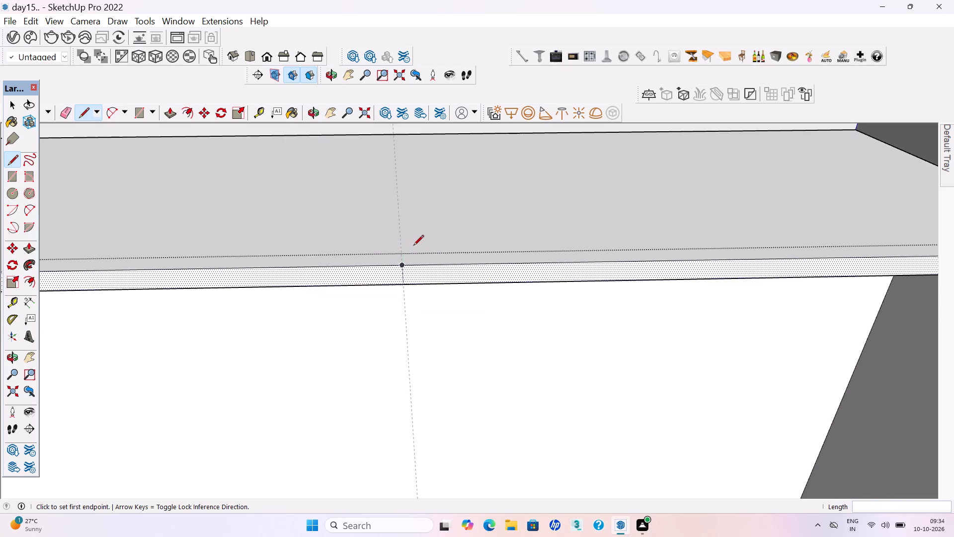
scroll(413, 246, "down", 12)
scroll(442, 458, "up", 3)
scroll(413, 415, "up", 4)
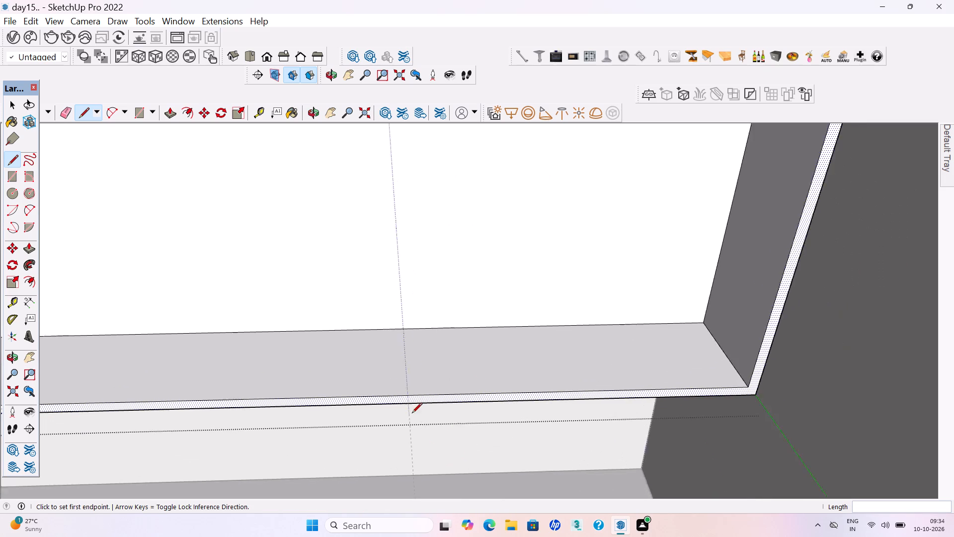
scroll(403, 402, "up", 6)
left_click(413, 380)
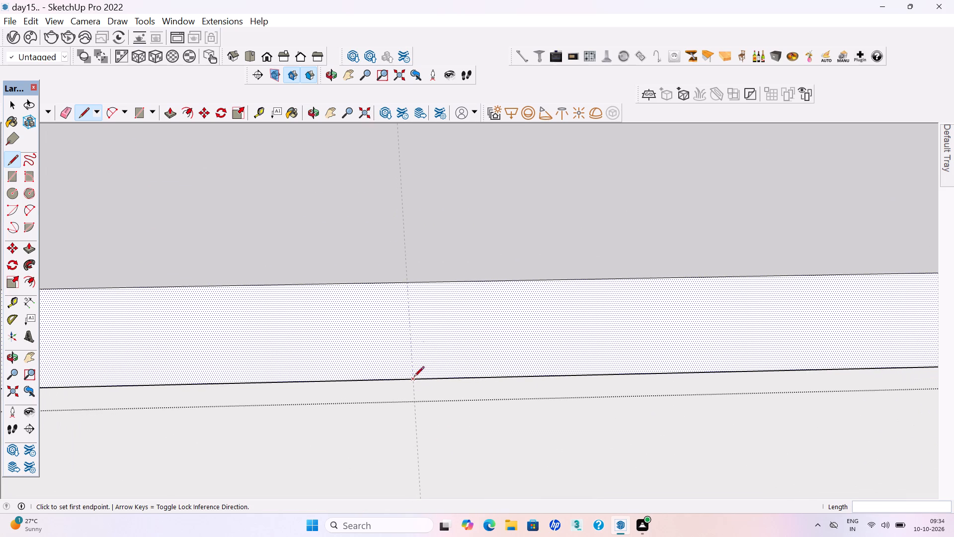
left_click(403, 284)
key("space")
left_click(425, 321)
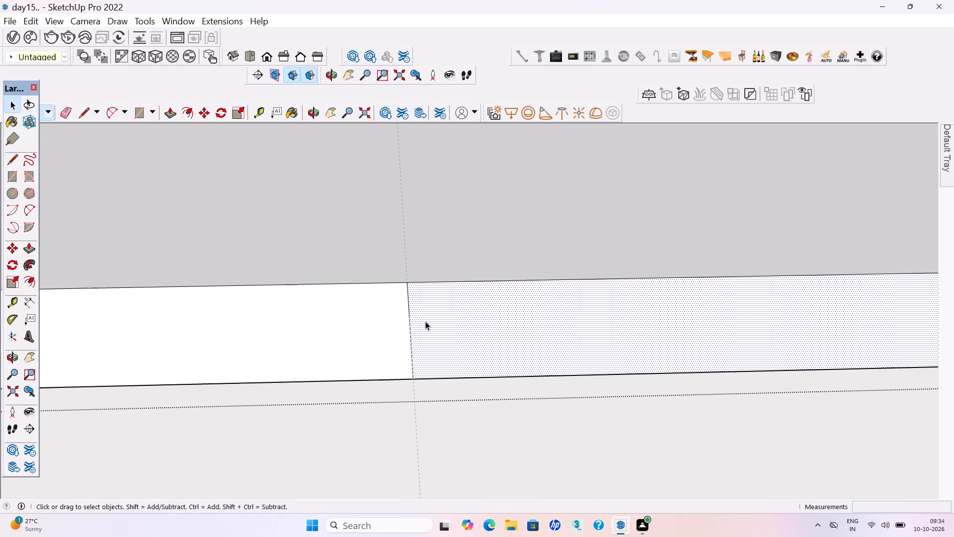
Pull the selected frame face of the overhead cabinet about 5'2" out to the opposite wall, and close the group.
key("p")
key("Return")
left_click(421, 305)
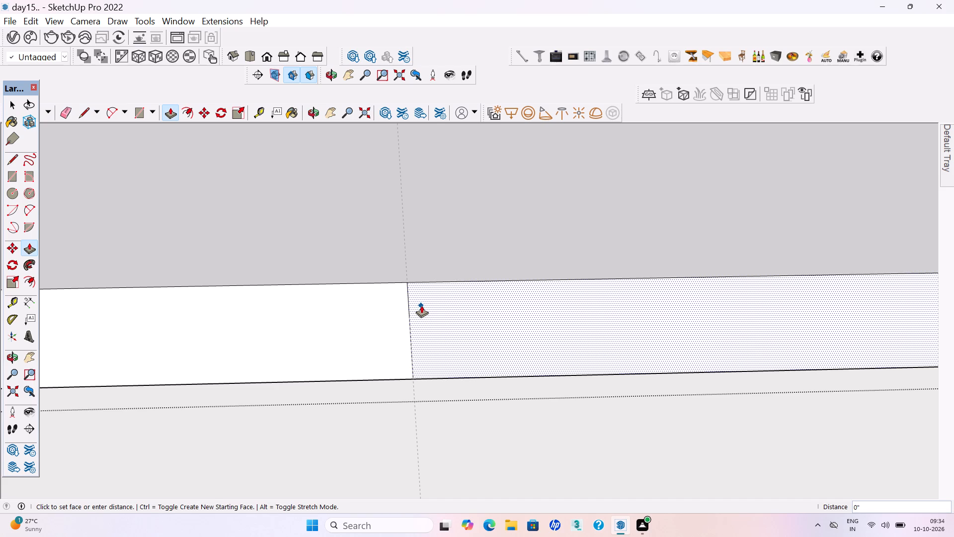
scroll(430, 366, "down", 10)
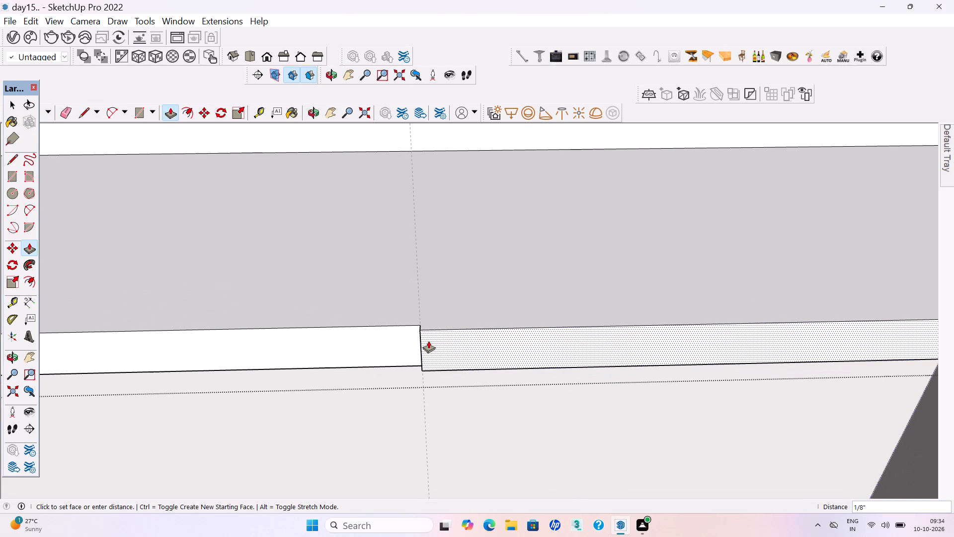
scroll(428, 341, "down", 8)
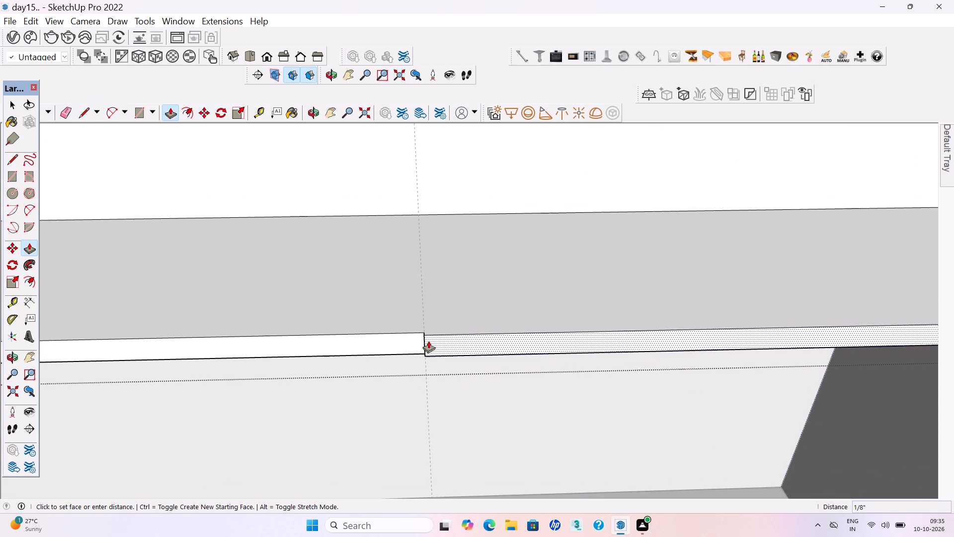
scroll(428, 341, "down", 18)
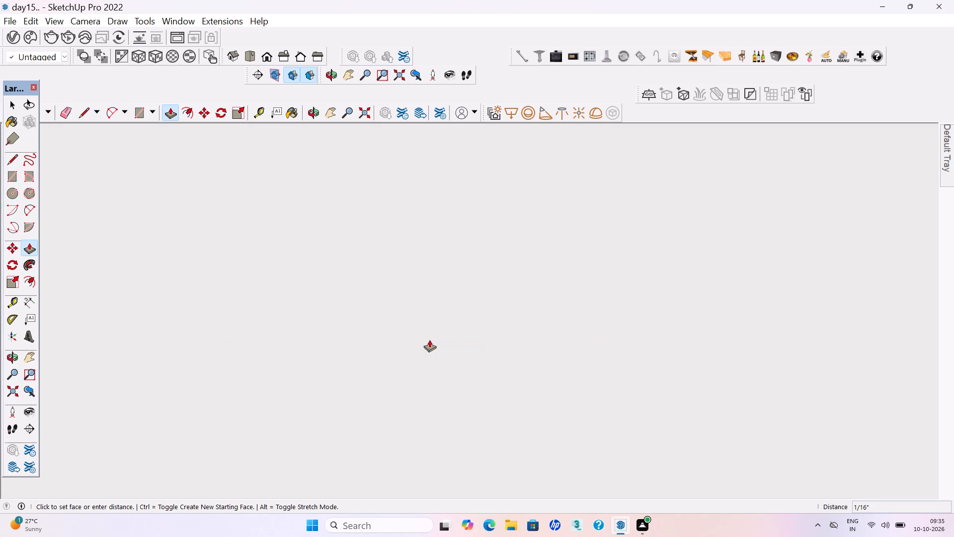
scroll(429, 340, "down", 20)
scroll(430, 339, "down", 19)
scroll(464, 356, "down", 17)
scroll(462, 350, "down", 8)
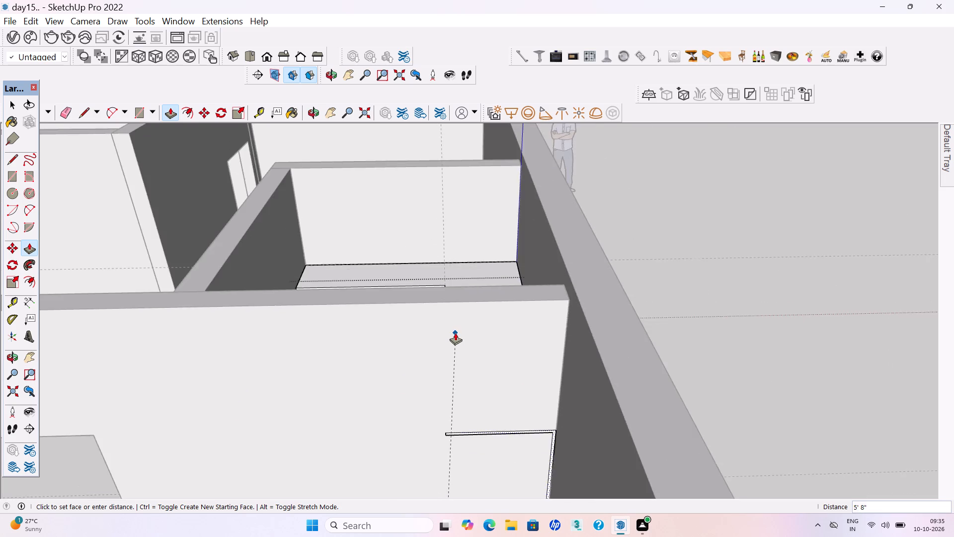
scroll(455, 333, "down", 18)
middle_click_drag(431, 305, 850, 492)
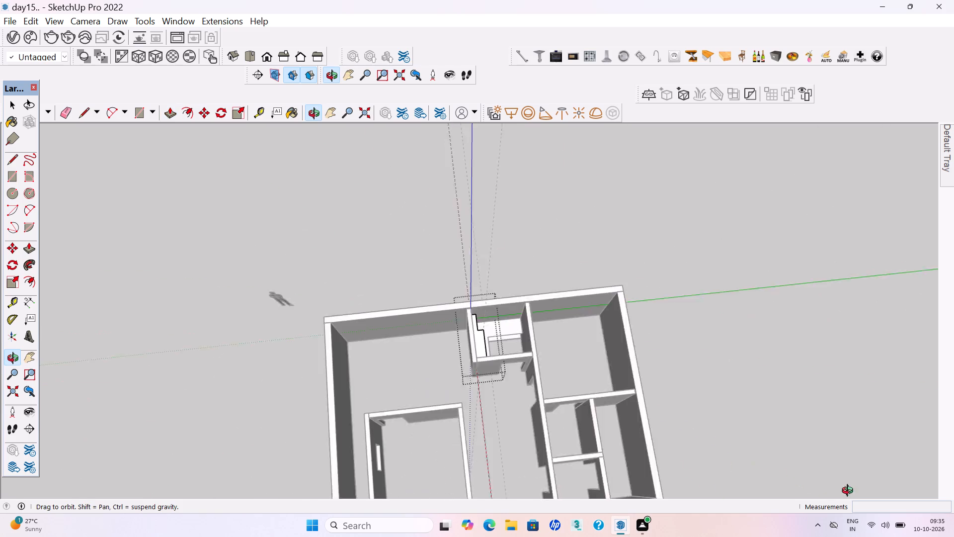
middle_click_drag(850, 492, 860, 493)
scroll(512, 281, "up", 14)
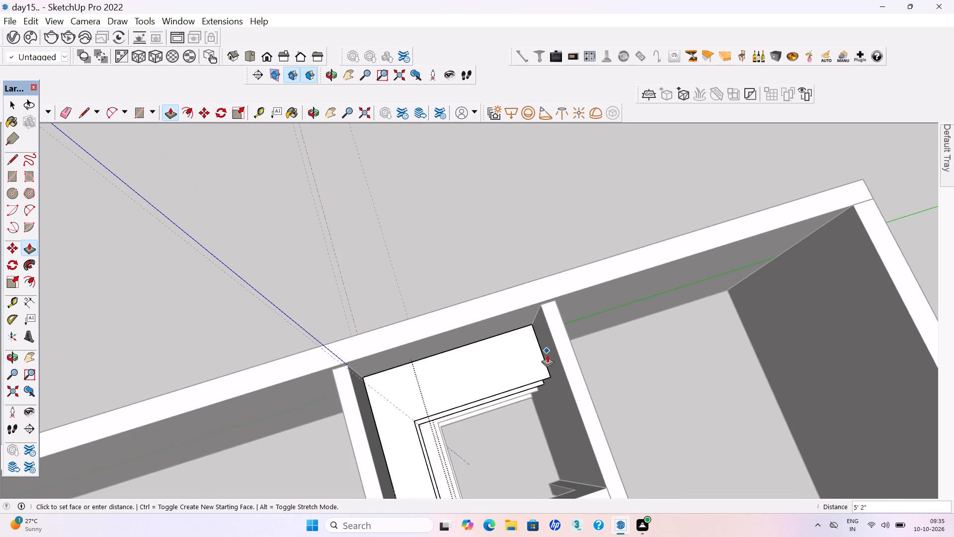
left_click(548, 359)
key("space")
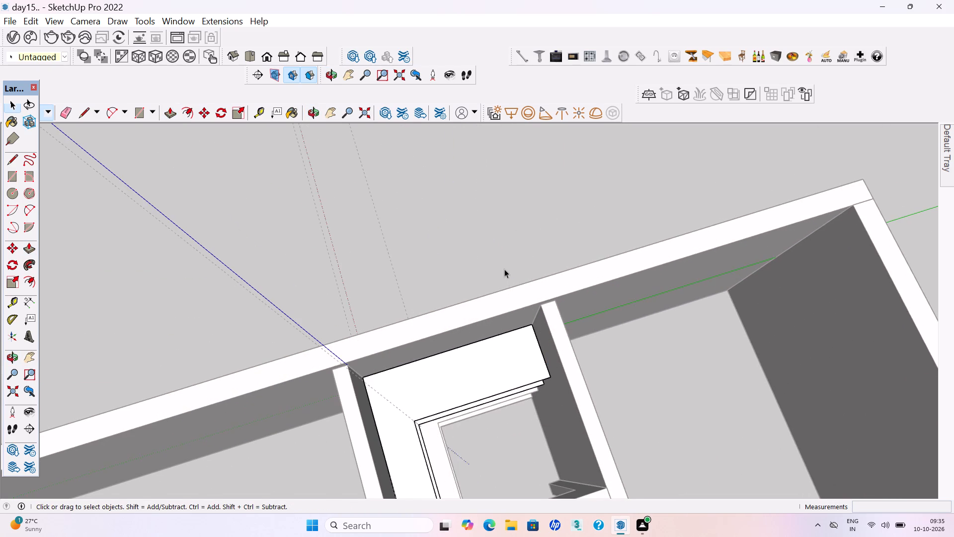
left_click(500, 242)
Save the model.
key("ctrl+s")
key("ctrl+s")
key("ctrl+s")
key("ctrl+s")
key("ctrl+s")
key("ctrl+s")
key("ctrl+s")
key("ctrl+s")
key("ctrl+s")
key("ctrl+s")
key("ctrl+s")
key("ctrl+s")
key("ctrl+s")
key("ctrl+s")
key("ctrl+s")
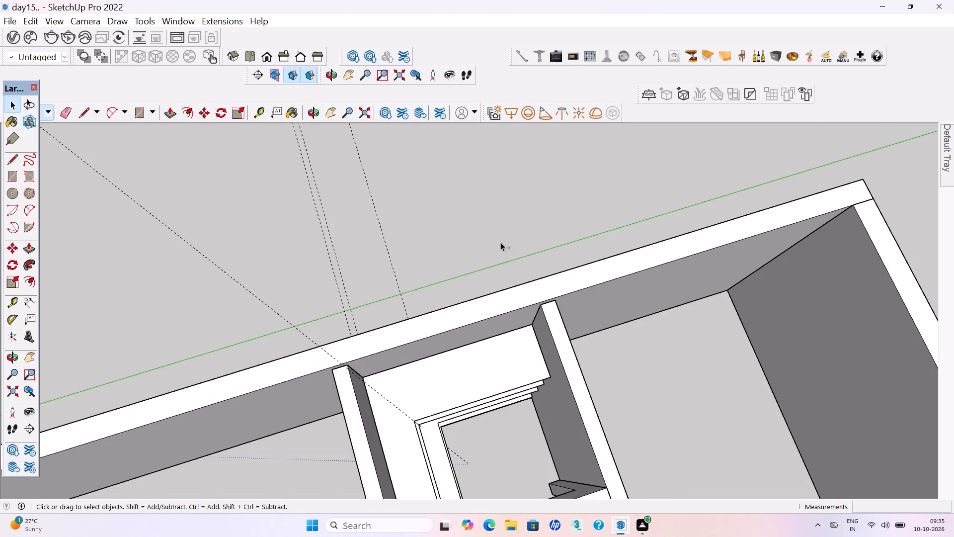
Draw a door rectangle about 2' by 2'6 5/16" on the base cabinet's short leg, starting at the wall corner, and pull it out 18 mm.
scroll(465, 237, "down", 7)
middle_click_drag(530, 326, 223, 253)
scroll(642, 353, "down", 5)
middle_click_drag(659, 345, 454, 380)
scroll(646, 418, "down", 4)
scroll(508, 347, "up", 3)
scroll(474, 375, "up", 10)
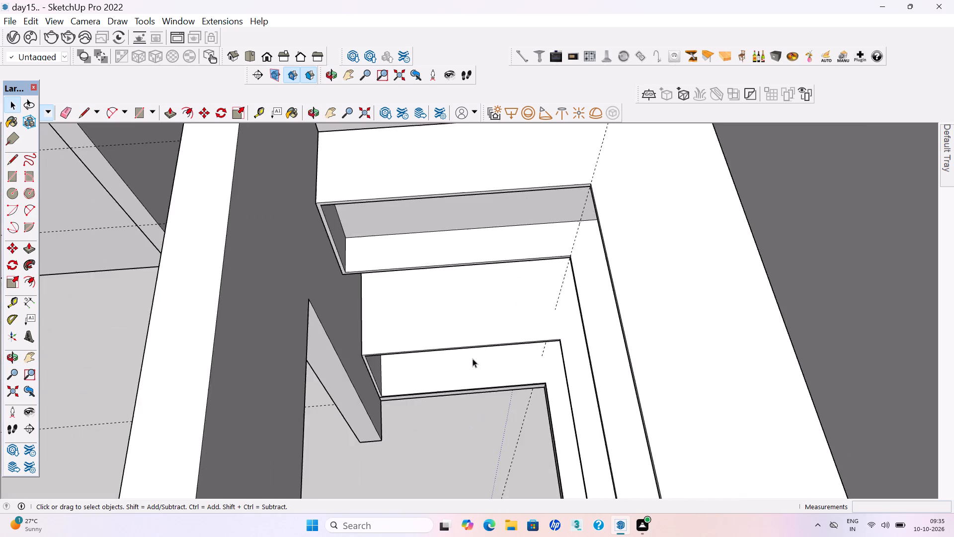
scroll(473, 358, "up", 9)
middle_click_drag(486, 380, 479, 307)
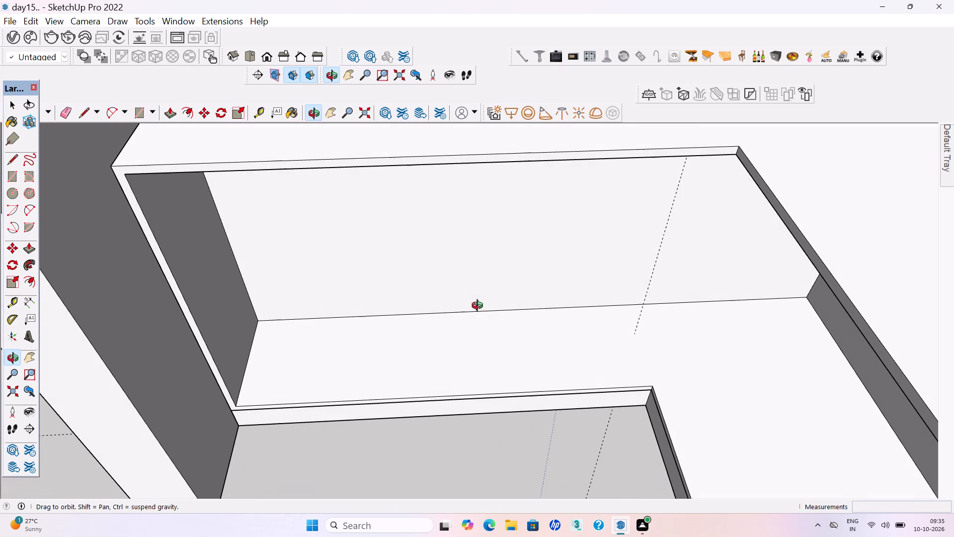
middle_click_drag(479, 307, 479, 306)
key("h")
left_click_drag(507, 335, 523, 373)
middle_click_drag(511, 381, 500, 370)
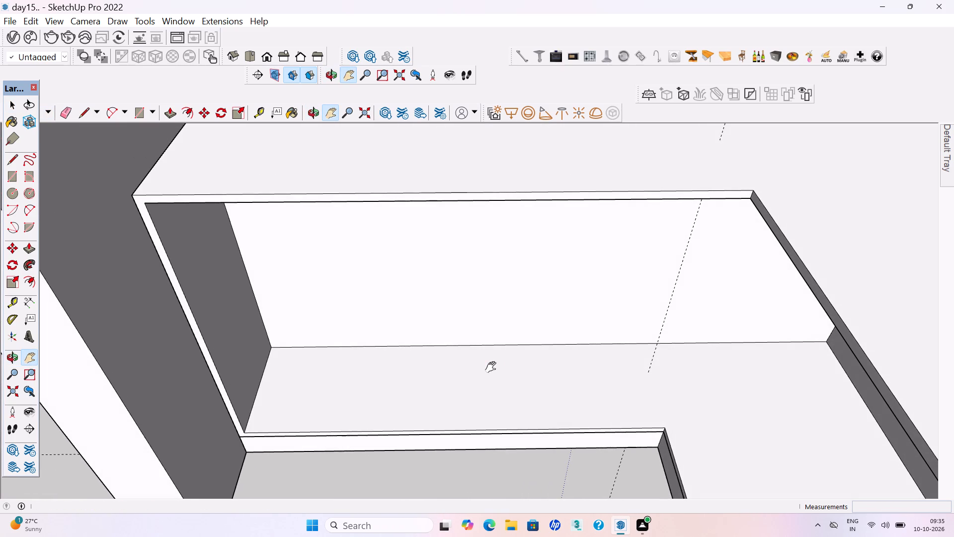
key("r")
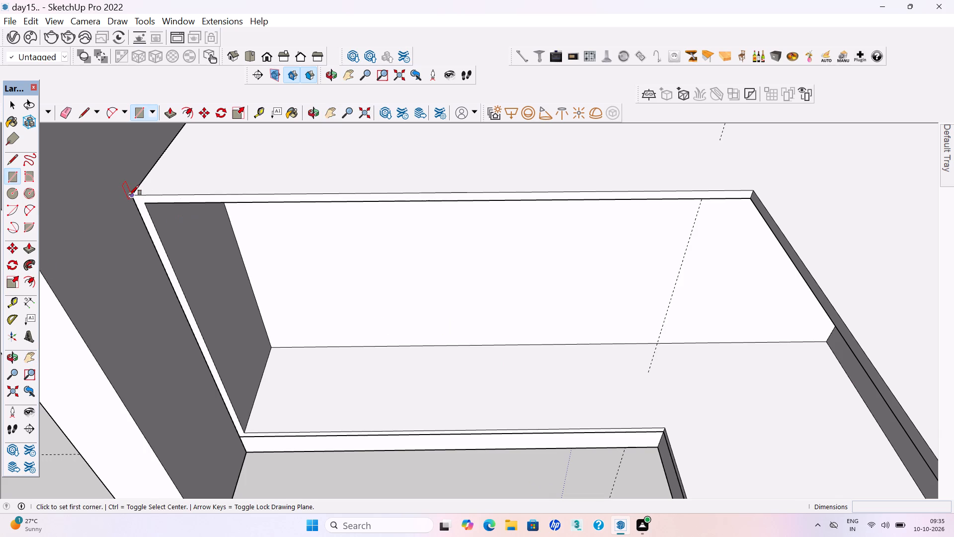
left_click(129, 195)
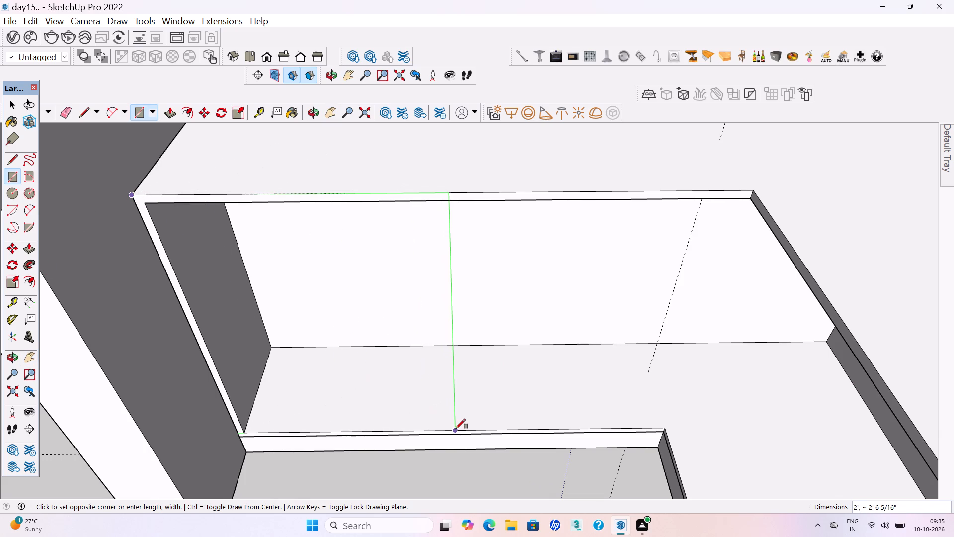
left_click(456, 429)
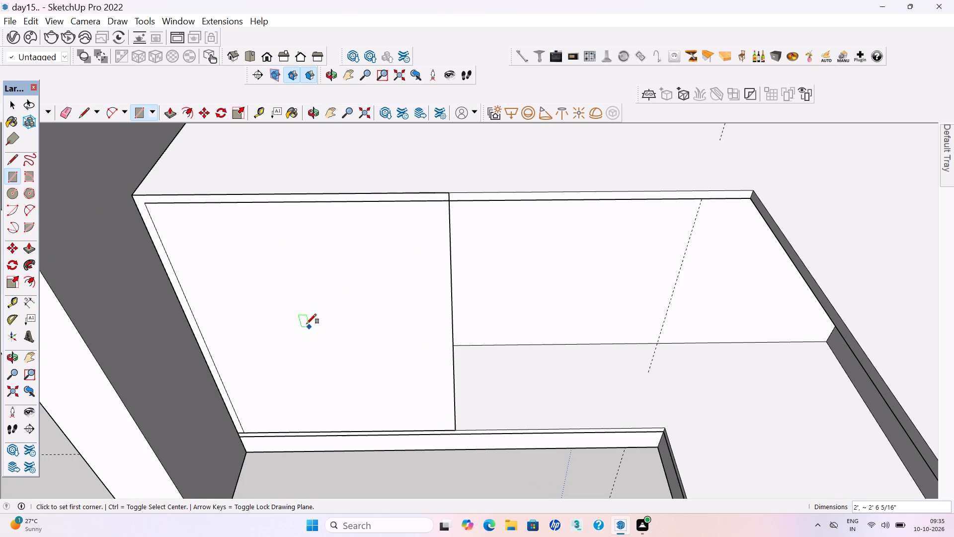
key("p")
left_click(299, 312)
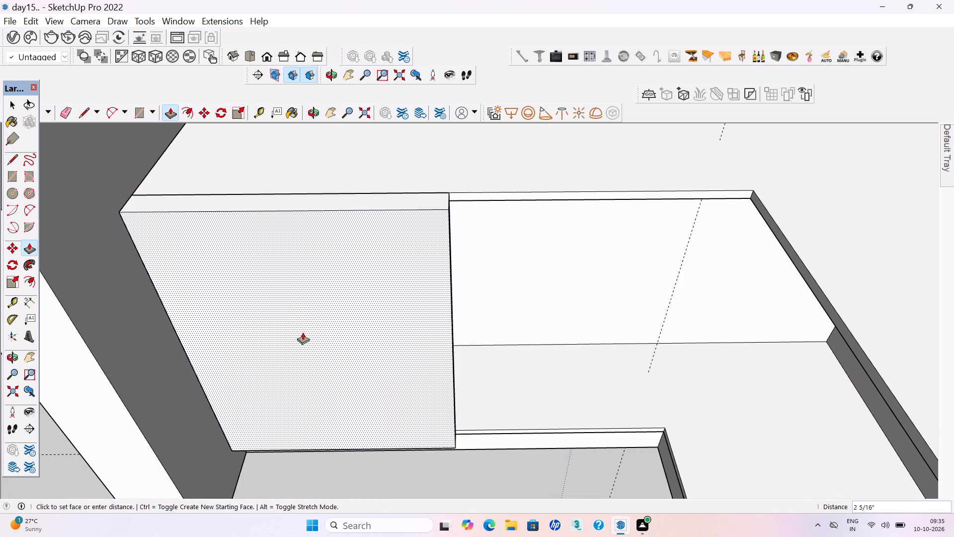
type("18mm")
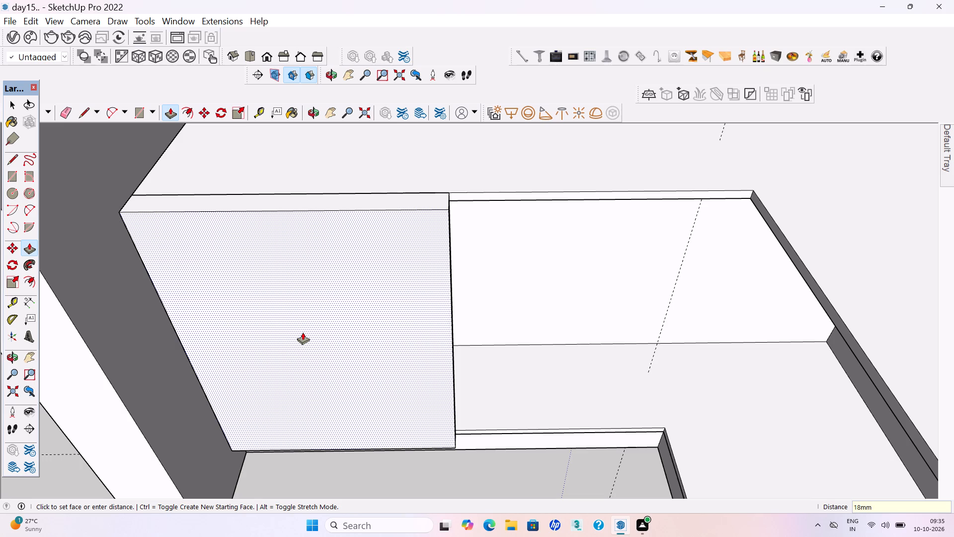
key("Return")
key("space")
Make the new 18 mm door panel at the wall end of the base cabinet's short leg a group.
middle_click_drag(373, 205, 327, 258)
triple_click(349, 265)
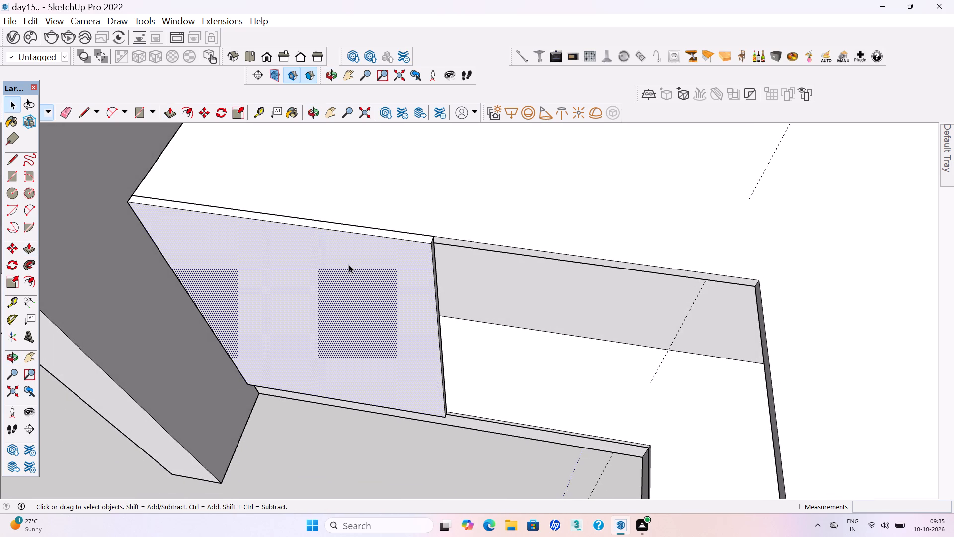
right_click(350, 265)
left_click(408, 364)
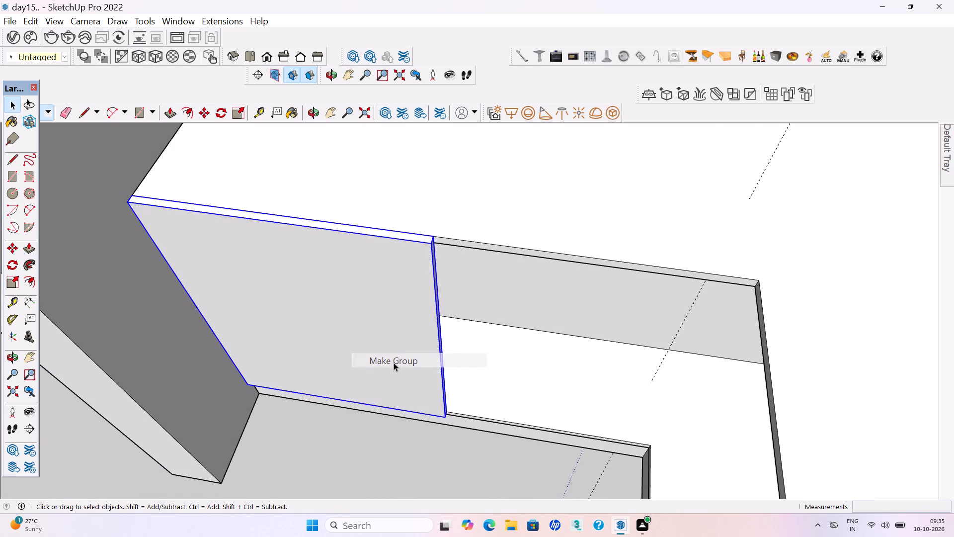
scroll(259, 326, "down", 2)
left_click(319, 476)
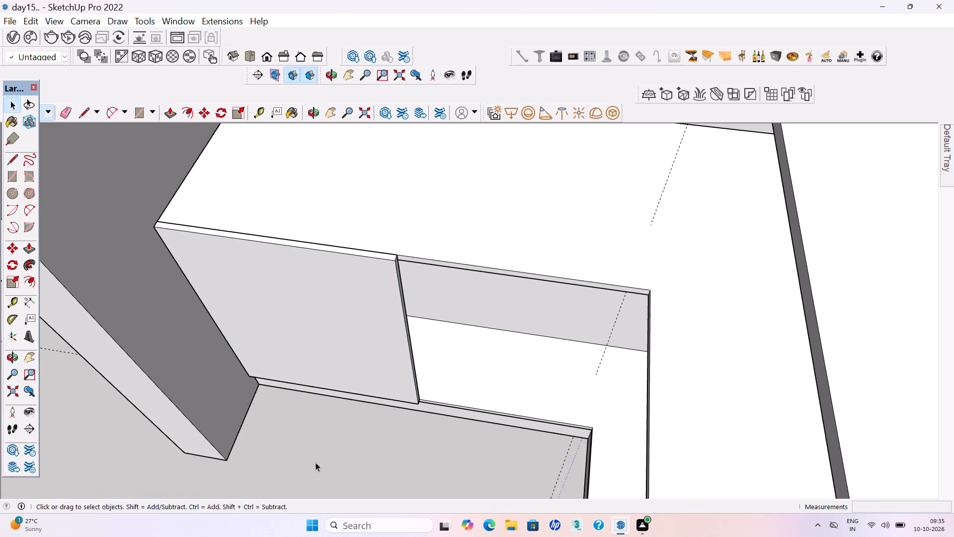
Draw a second door rectangle about 1'5 3/8" wide beside the first door and pull it flush with that door's face.
key("r")
scroll(401, 258, "up", 10)
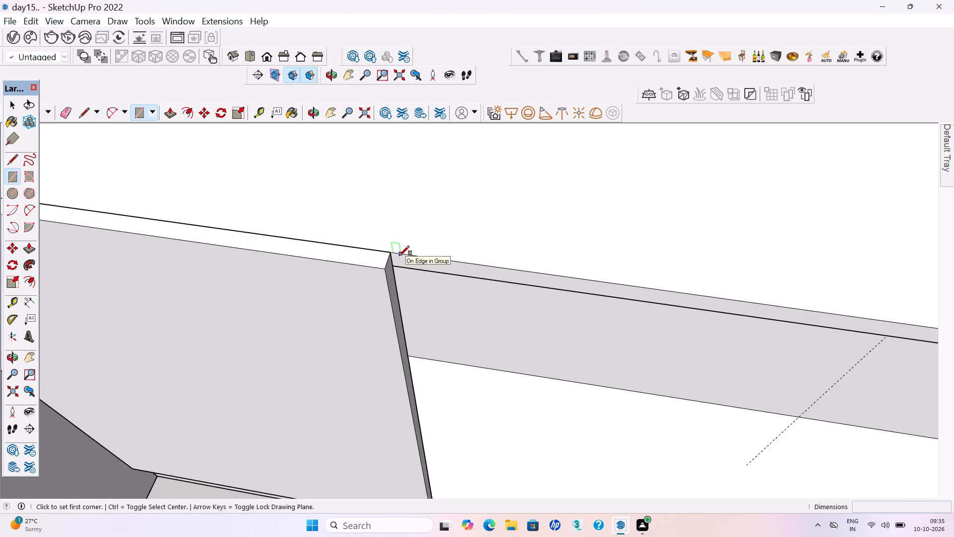
scroll(399, 256, "up", 7)
left_click(387, 250)
scroll(387, 250, "down", 2)
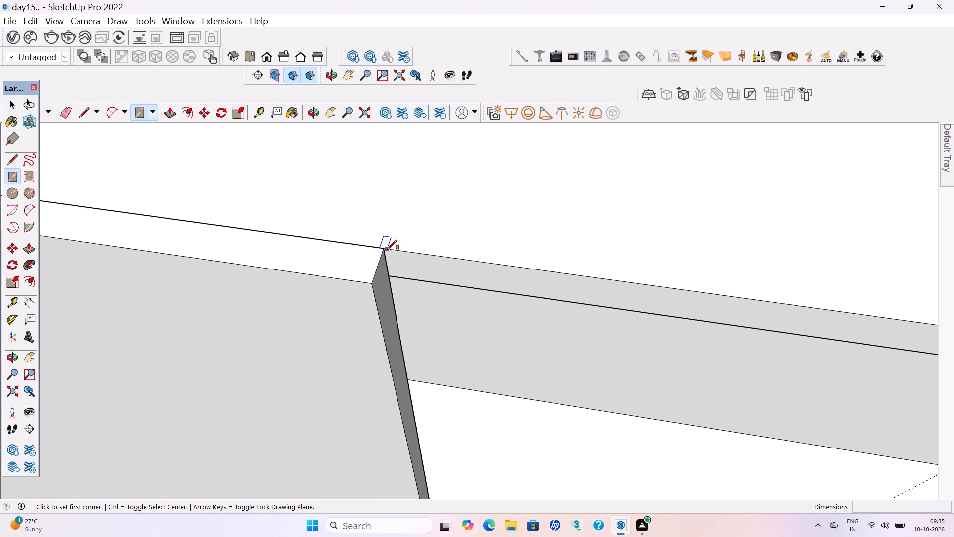
scroll(387, 250, "down", 17)
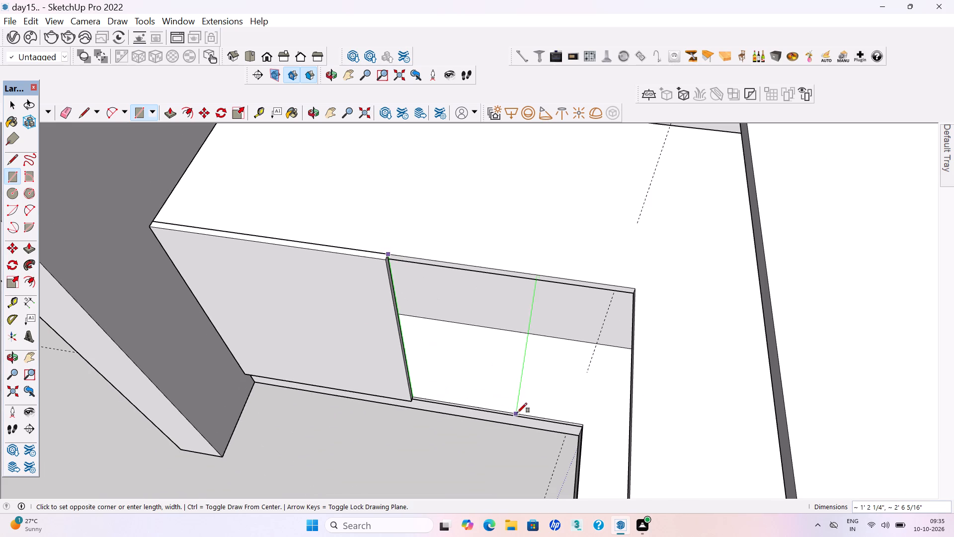
left_click(540, 416)
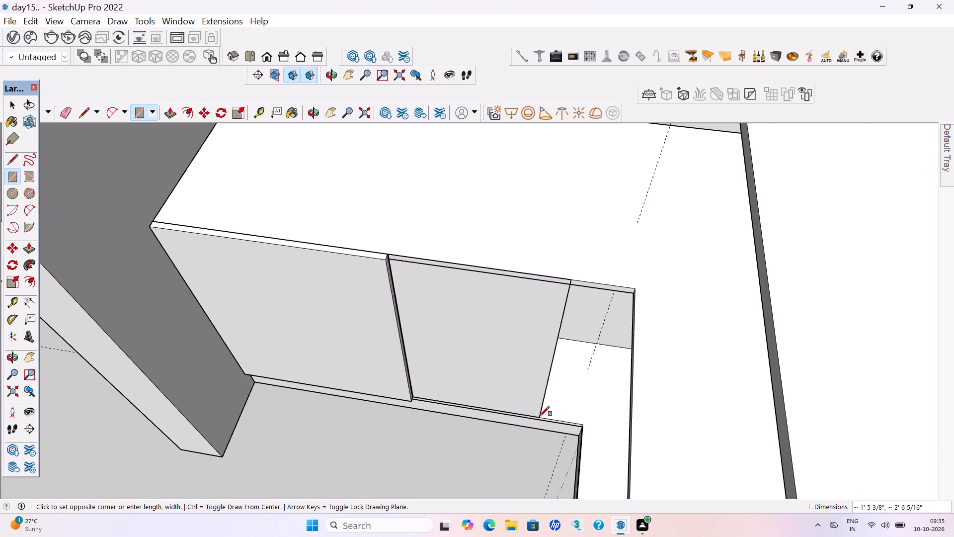
key("p")
left_click(421, 301)
left_click(353, 281)
key("space")
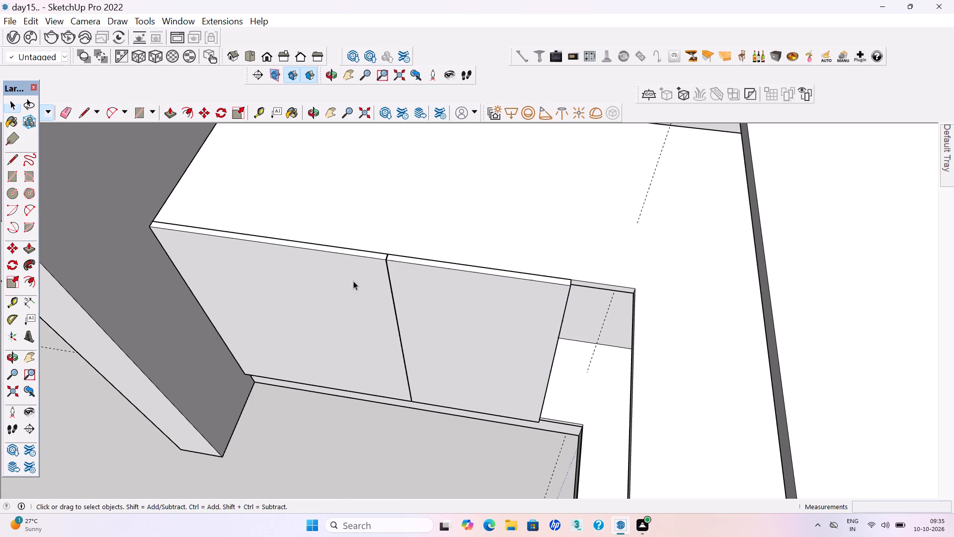
Make the second door panel a group.
triple_click(431, 287)
right_click(432, 287)
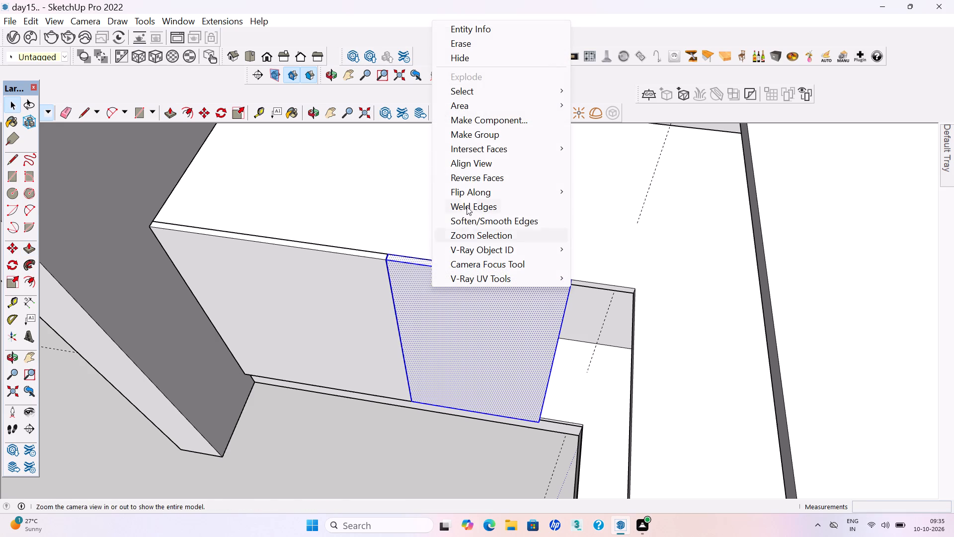
left_click(454, 137)
left_click(289, 396)
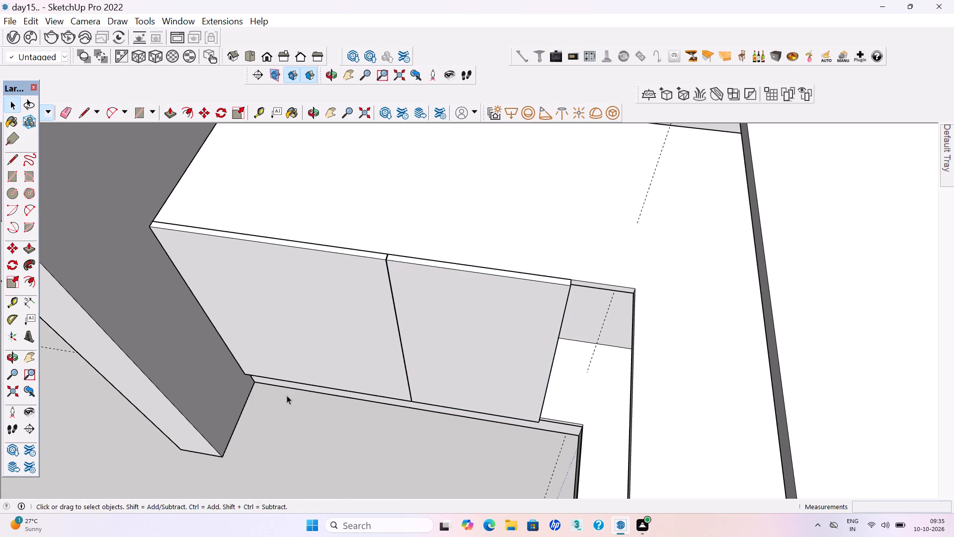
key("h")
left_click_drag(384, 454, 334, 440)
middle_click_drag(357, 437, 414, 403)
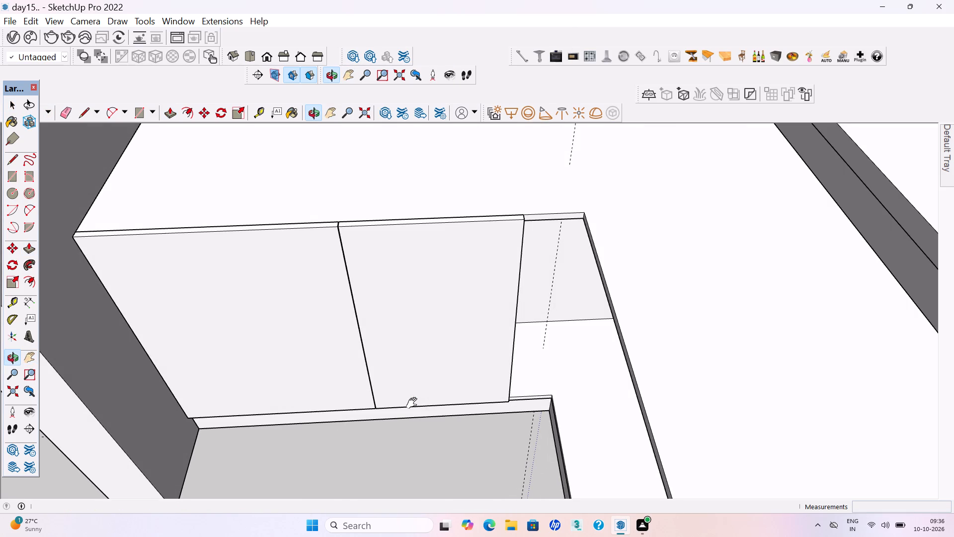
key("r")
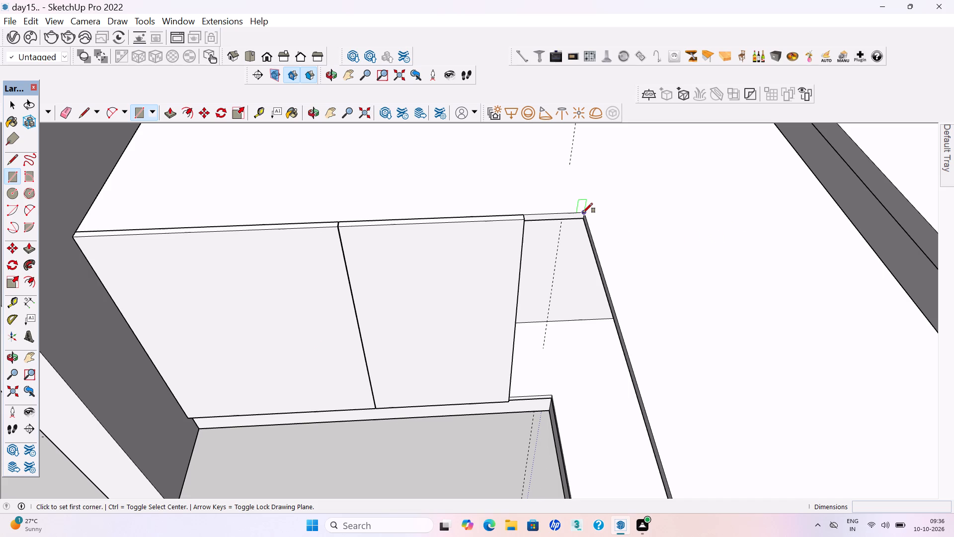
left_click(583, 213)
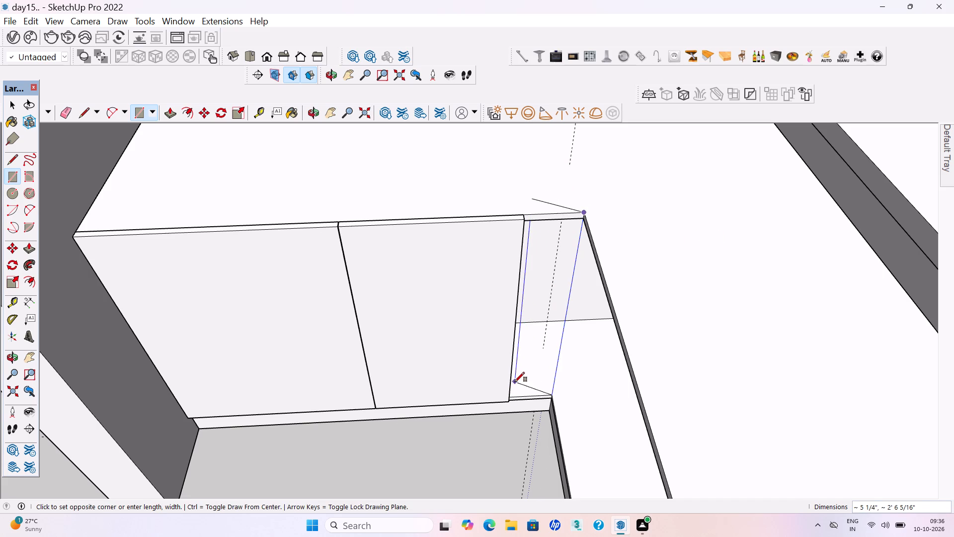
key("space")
Draw a narrow rectangle about 5 3/4" by 2'6 5/16" between the second door and the cabinet's inner corner, and pull it flush with that door.
key("r")
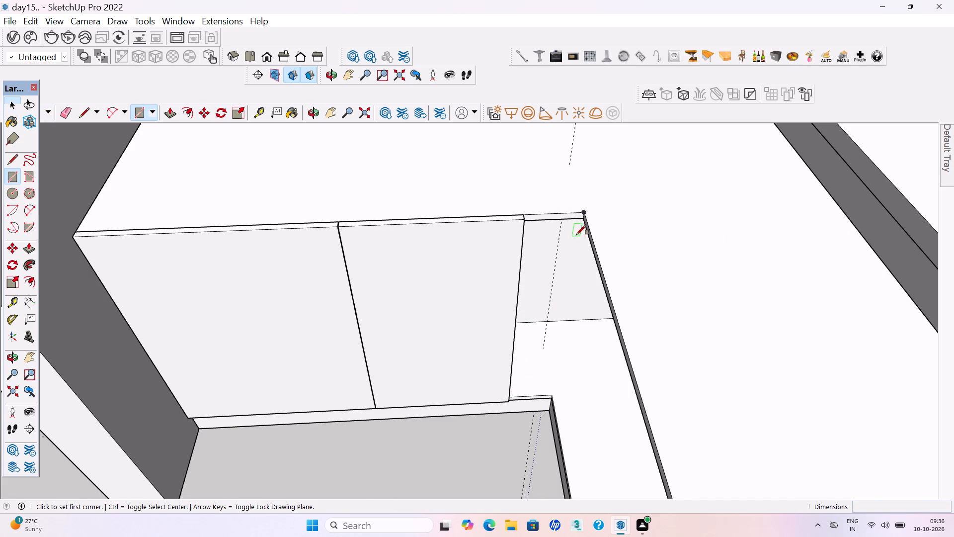
scroll(573, 223, "up", 8)
scroll(408, 194, "up", 3)
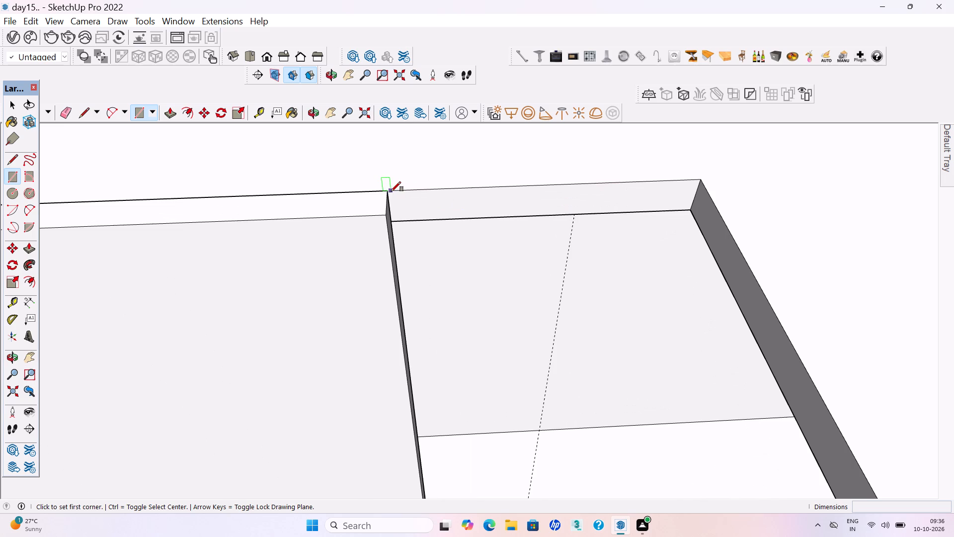
left_click(391, 191)
scroll(394, 192, "down", 10)
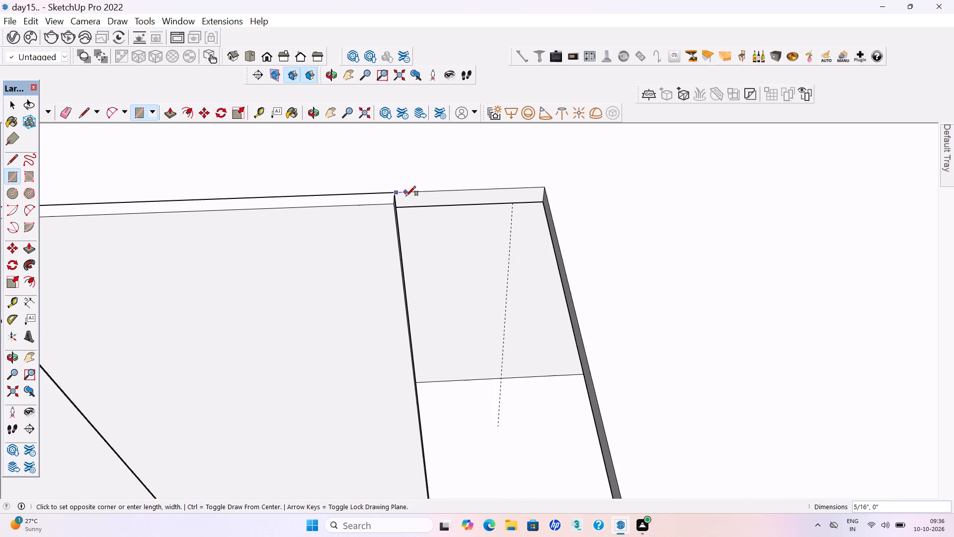
scroll(406, 196, "down", 3)
left_click(484, 444)
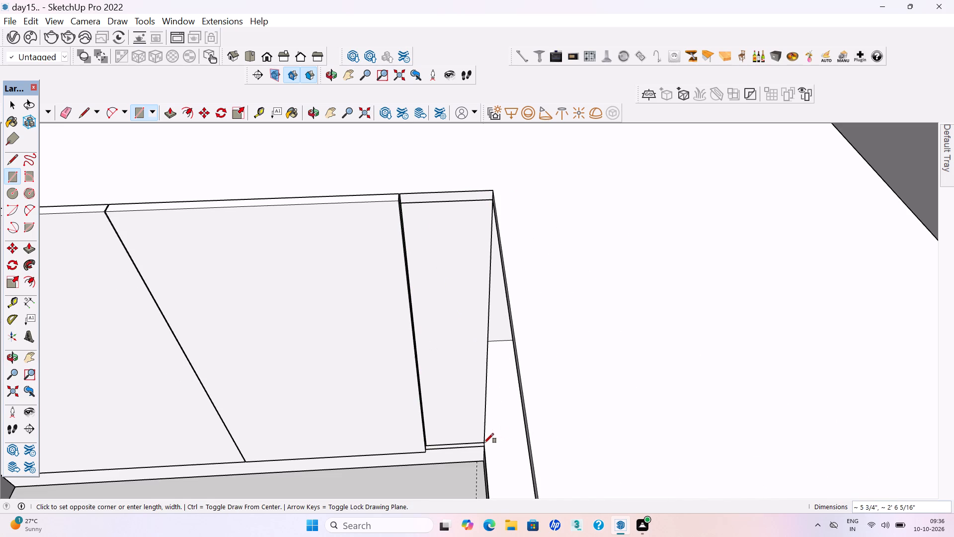
key("p")
left_click(422, 295)
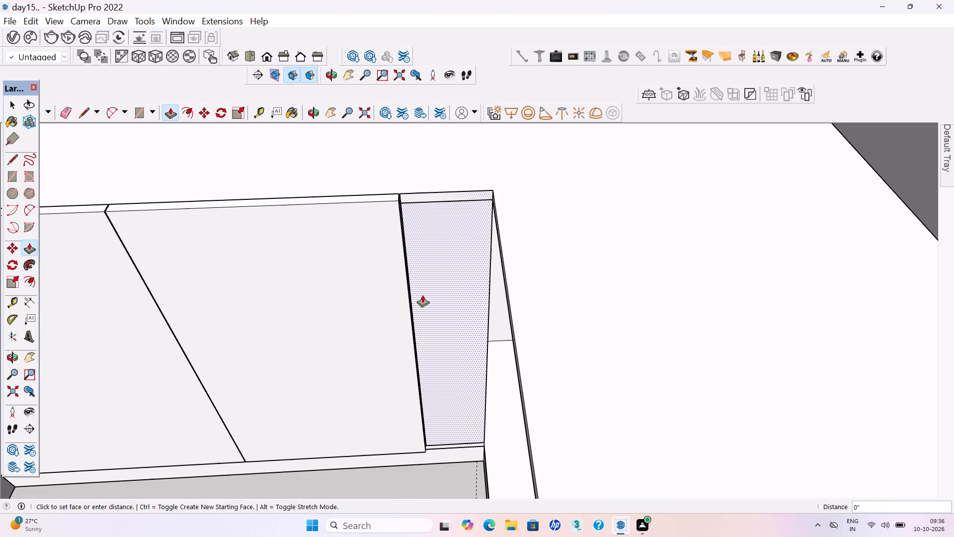
left_click(373, 291)
Make the narrow filler panel at the base cabinet's inner corner a group.
key("space")
triple_click(429, 245)
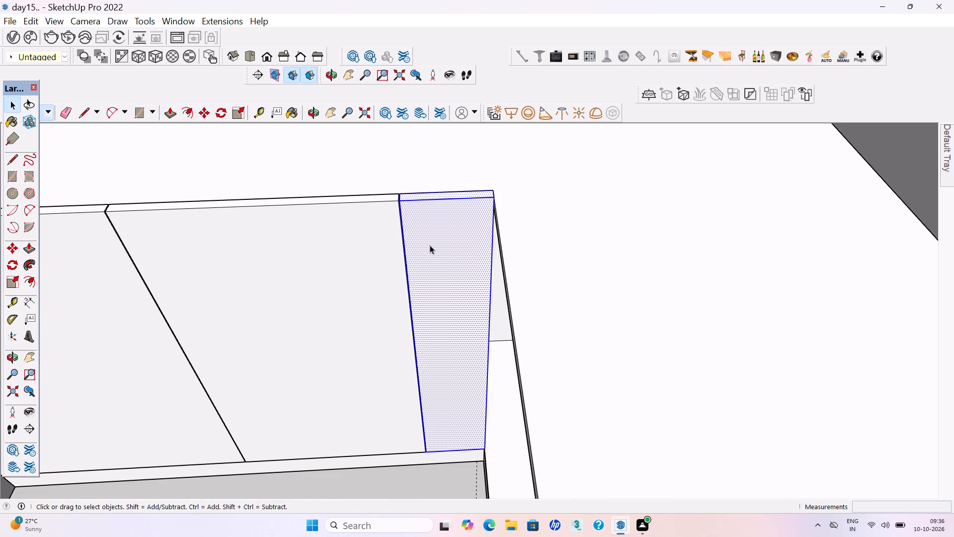
right_click(430, 245)
left_click(478, 362)
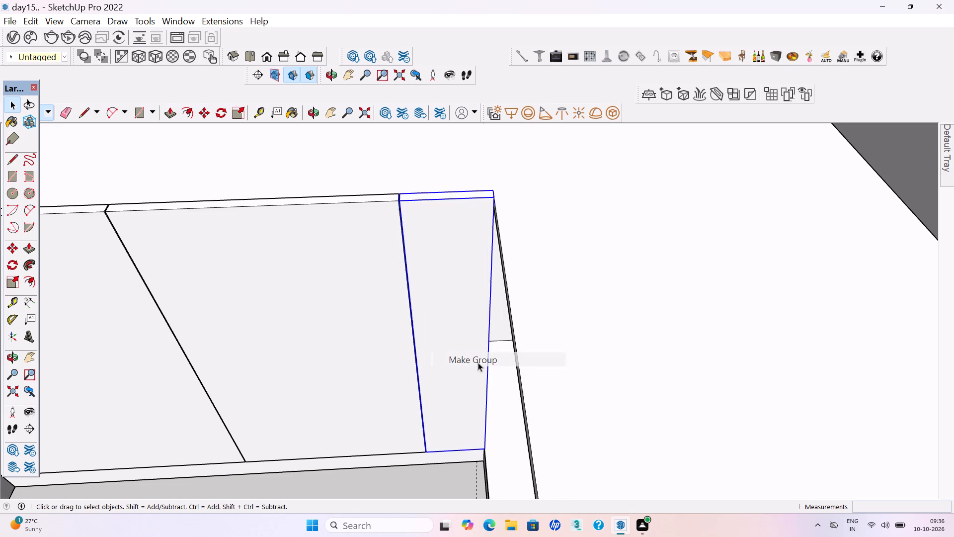
On the base cabinet's other leg, draw a door rectangle about 1'5" by 2'6 5/16" from the inner corner and pull it out 18 mm.
scroll(449, 348, "down", 4)
scroll(421, 289, "down", 18)
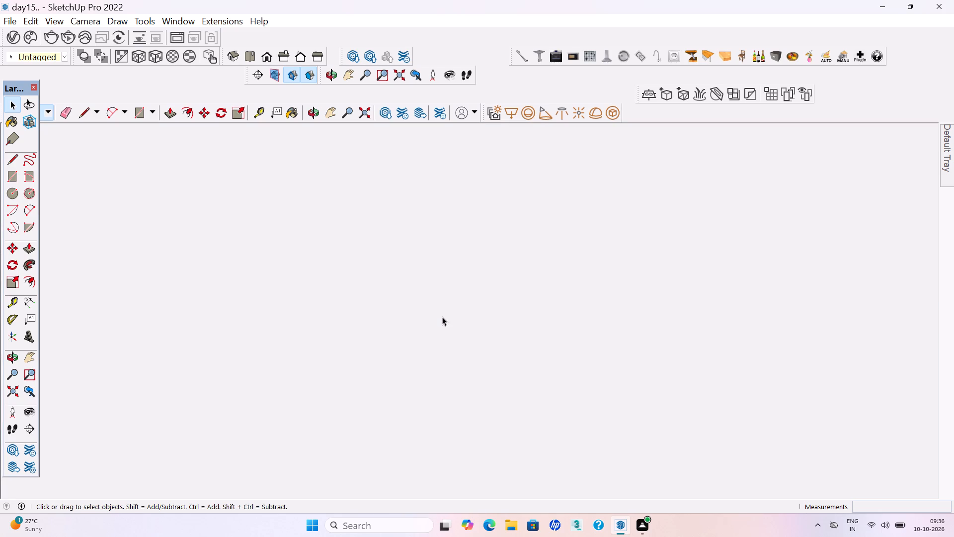
scroll(442, 317, "down", 17)
scroll(438, 319, "down", 10)
scroll(436, 327, "down", 20)
scroll(435, 344, "down", 7)
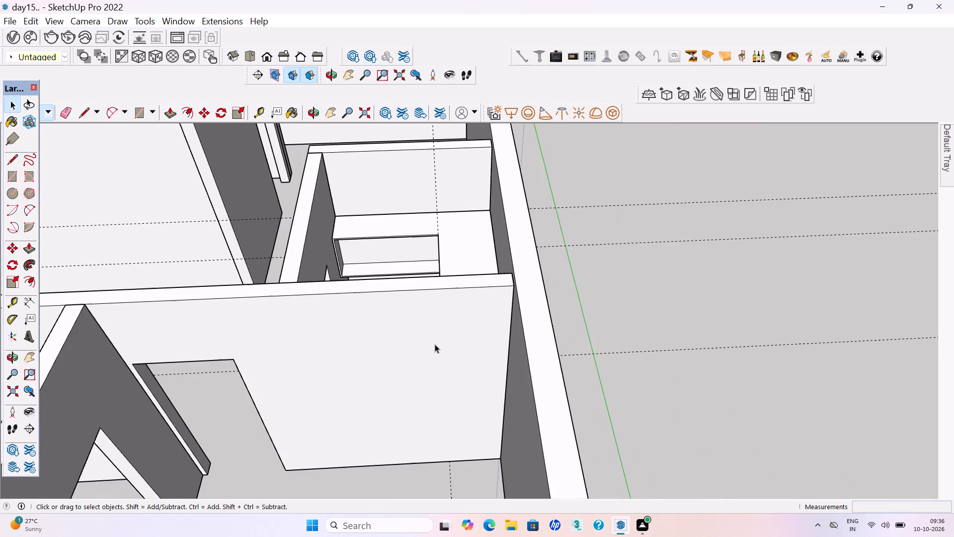
scroll(435, 344, "down", 9)
middle_click_drag(416, 337, 573, 395)
left_click(713, 409)
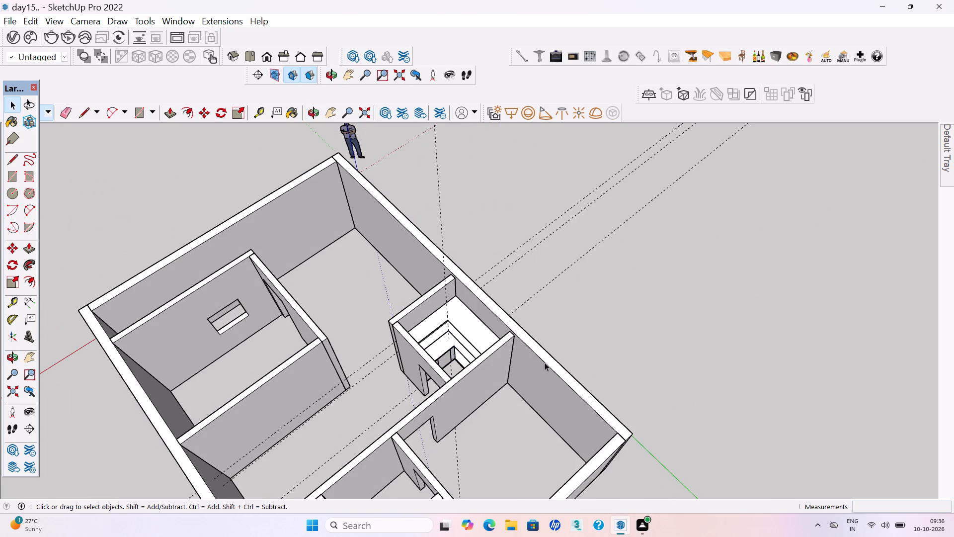
scroll(406, 360, "down", 1)
middle_click_drag(406, 370, 532, 367)
scroll(486, 355, "up", 4)
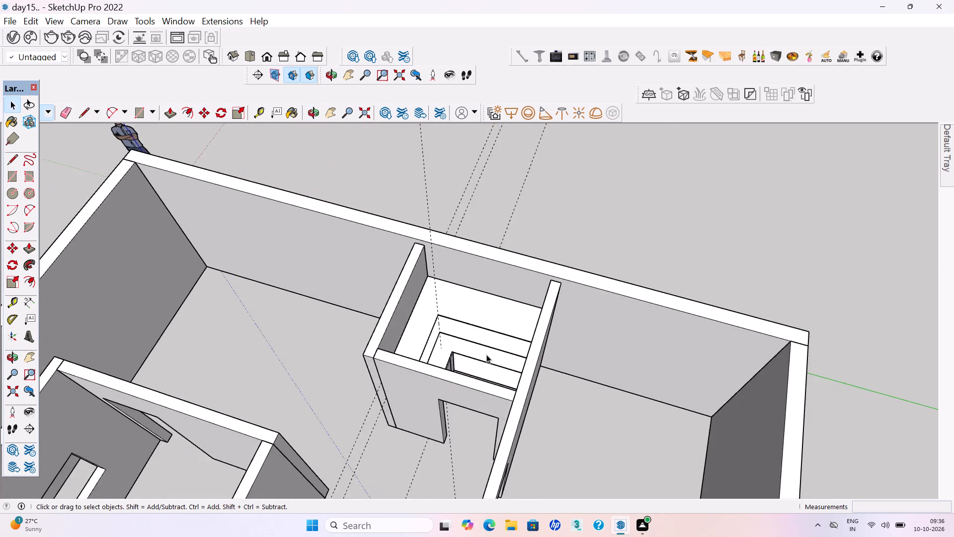
scroll(486, 355, "up", 9)
scroll(305, 333, "down", 2)
middle_click_drag(364, 362, 424, 385)
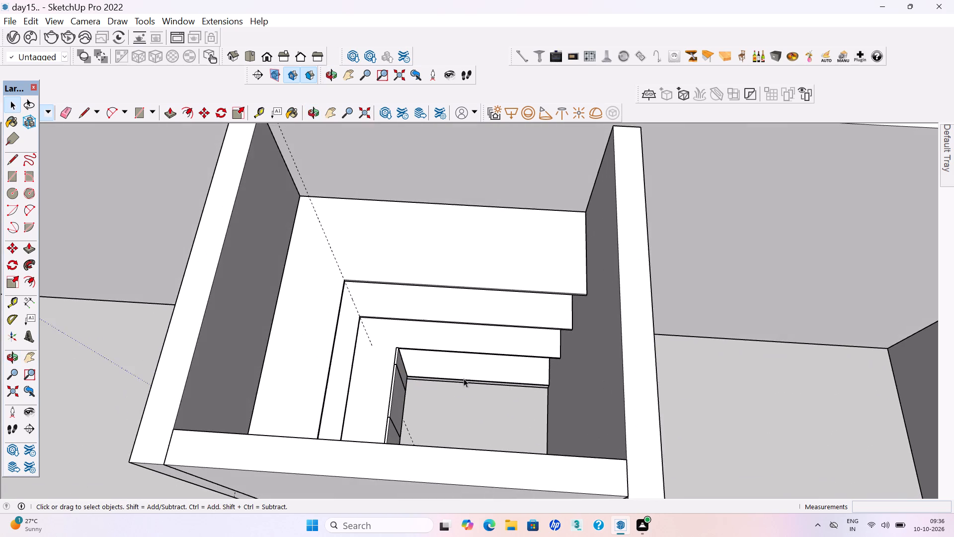
scroll(484, 376, "up", 8)
middle_click_drag(481, 375, 475, 323)
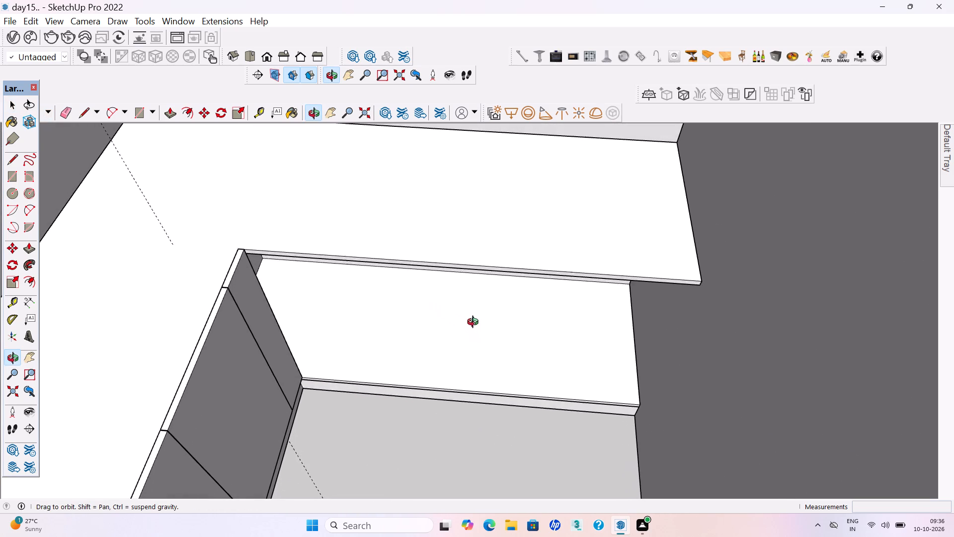
middle_click_drag(475, 323, 474, 328)
scroll(474, 328, "up", 4)
middle_click_drag(474, 352, 477, 312)
scroll(511, 388, "down", 2)
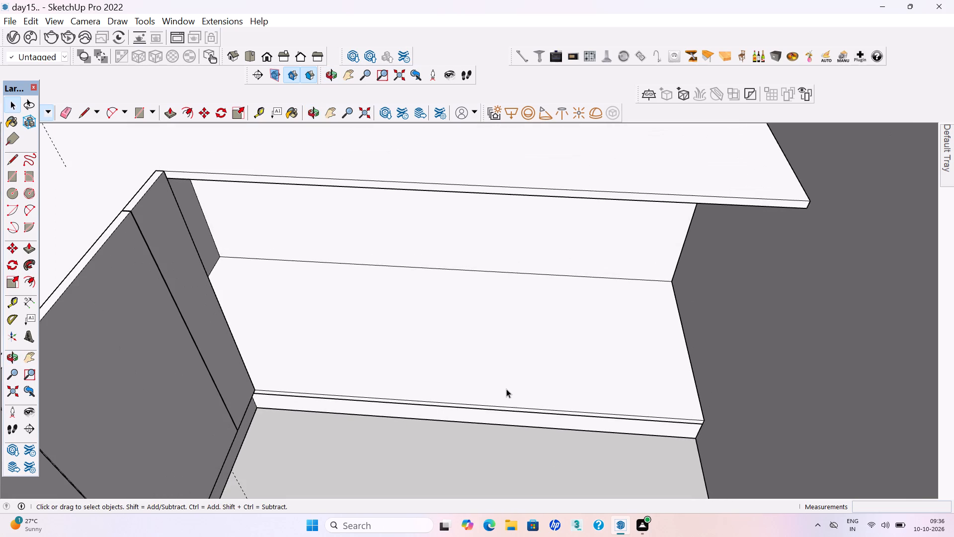
key("r")
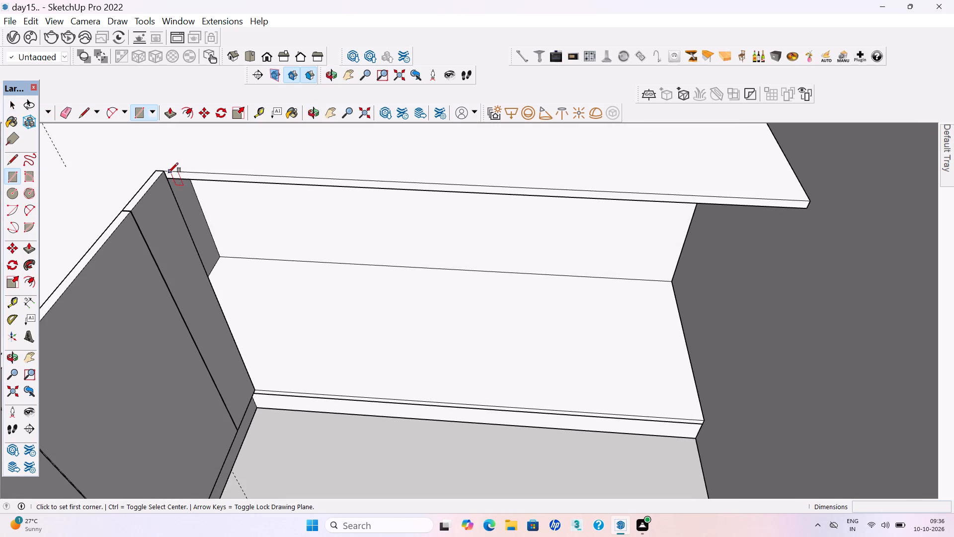
left_click(168, 171)
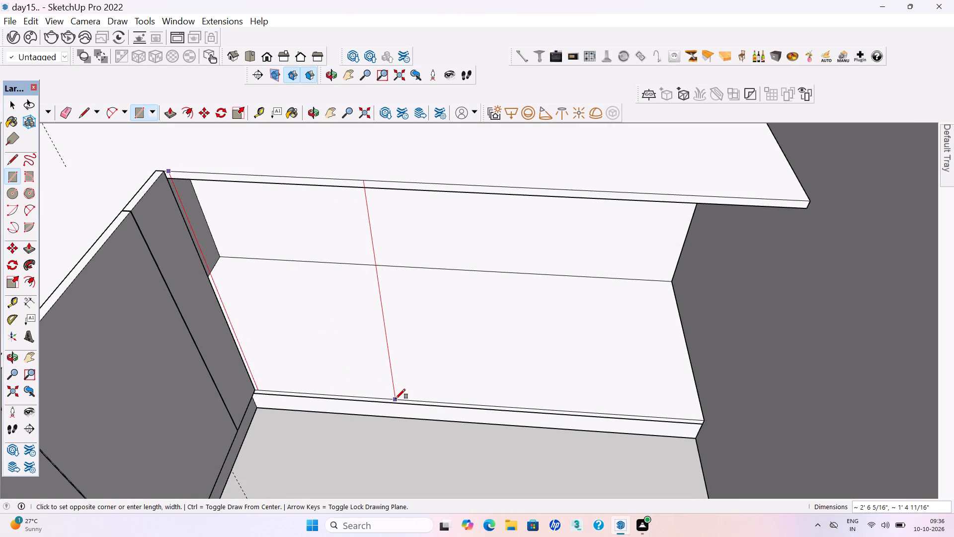
left_click(399, 400)
key("p")
left_click(286, 291)
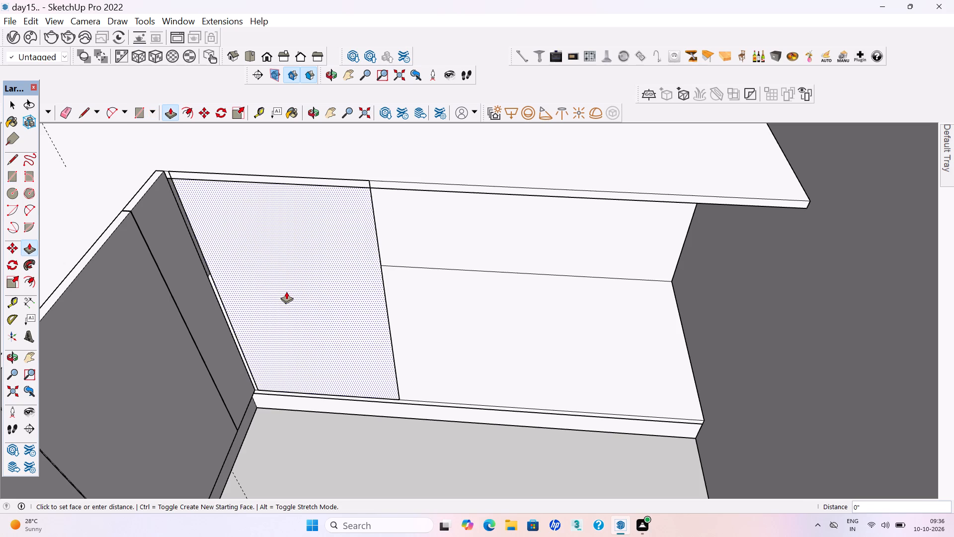
type("18mm")
key("Return")
Make the new 18 mm door panel on the base cabinet's other leg a group.
key("space")
middle_click_drag(361, 191, 354, 226)
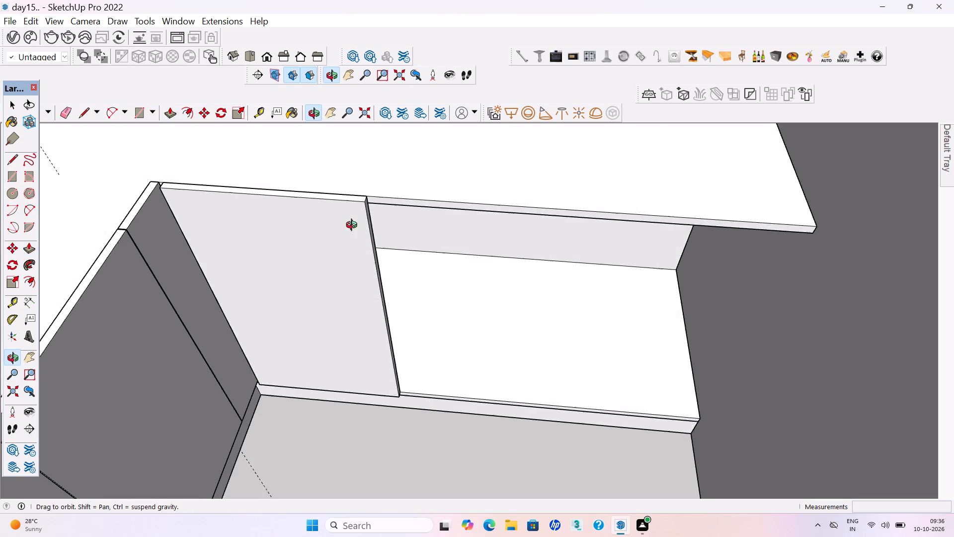
middle_click_drag(354, 226, 352, 228)
triple_click(346, 227)
right_click(346, 227)
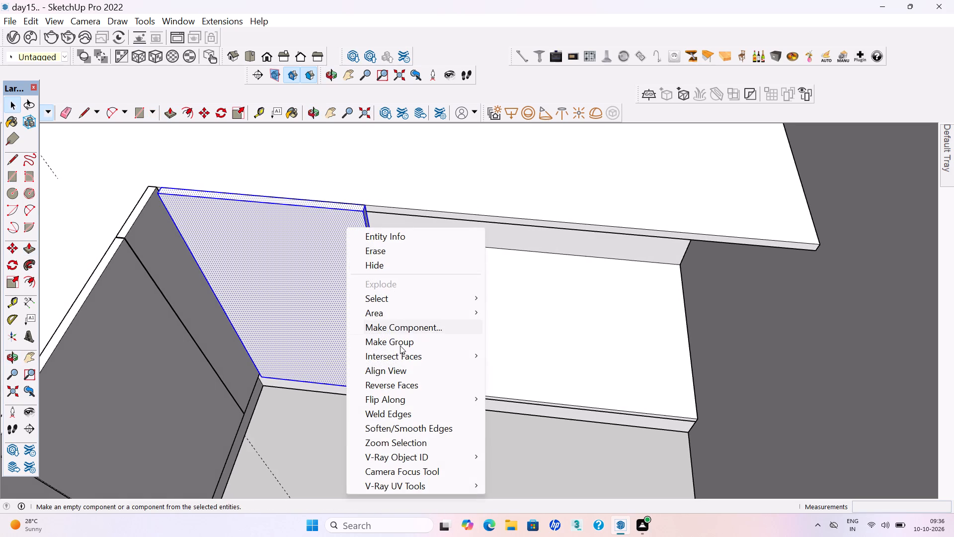
left_click(399, 346)
Draw a second door rectangle about 1'5 9/16" by 2'6 5/16" beside that door and pull it flush with its face.
key("r")
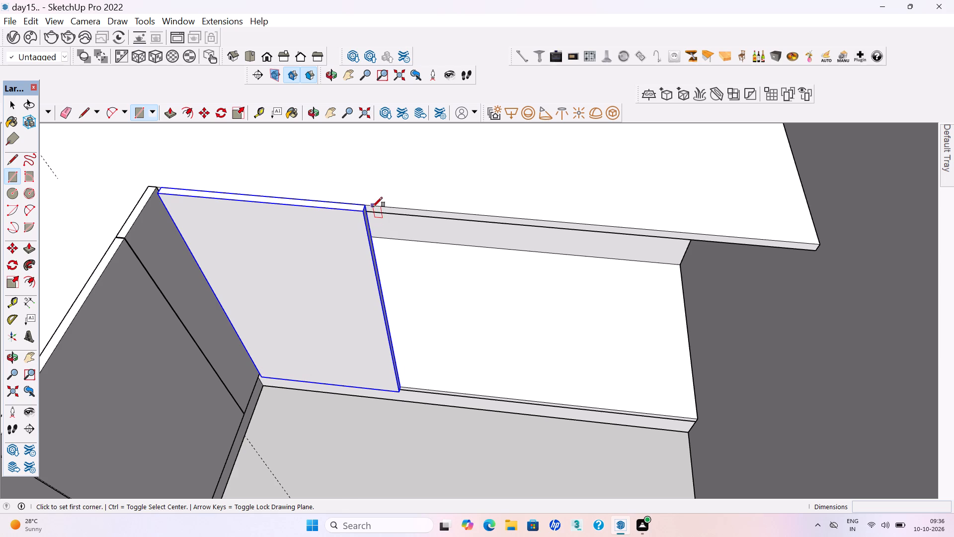
left_click(370, 205)
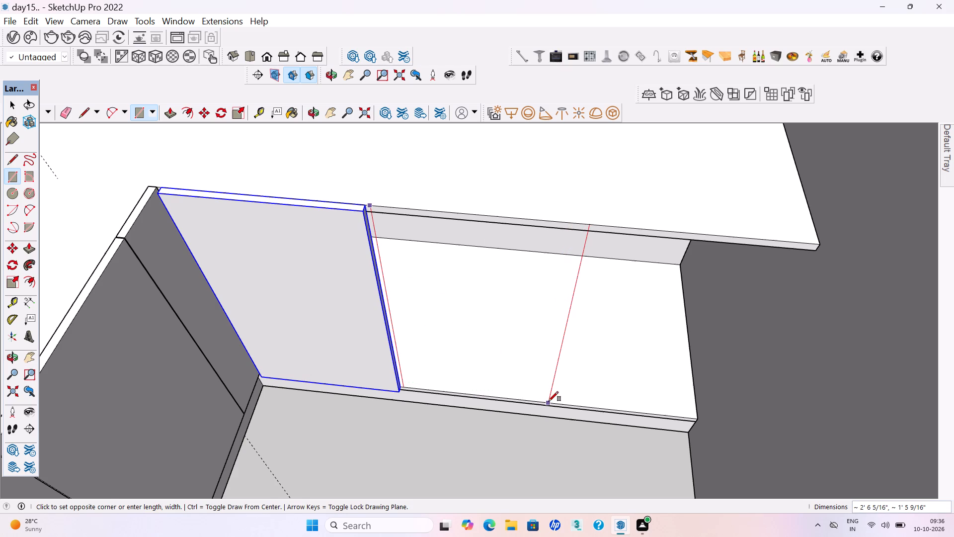
left_click(549, 401)
key("p")
left_click(397, 239)
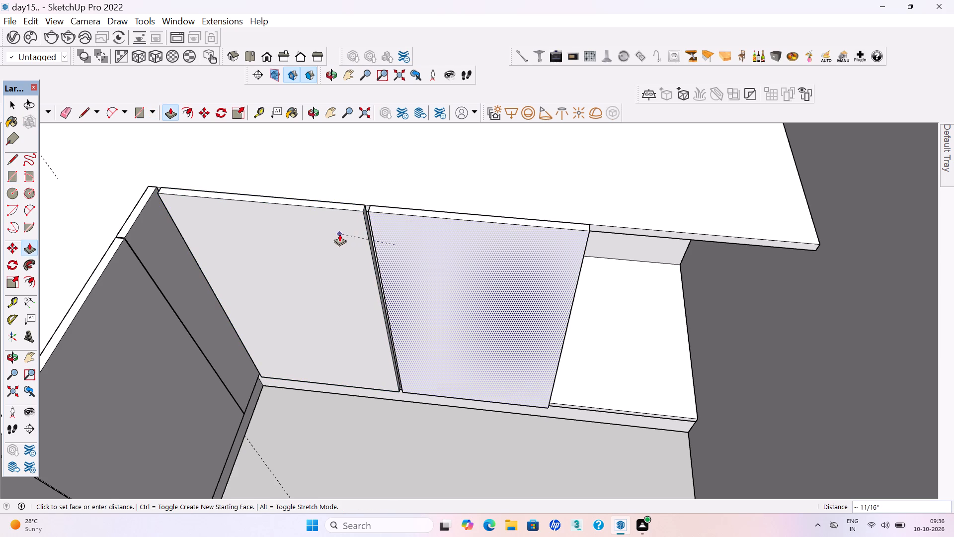
left_click(339, 234)
Make the second door panel on this leg a group.
key("space")
triple_click(443, 239)
right_click(443, 239)
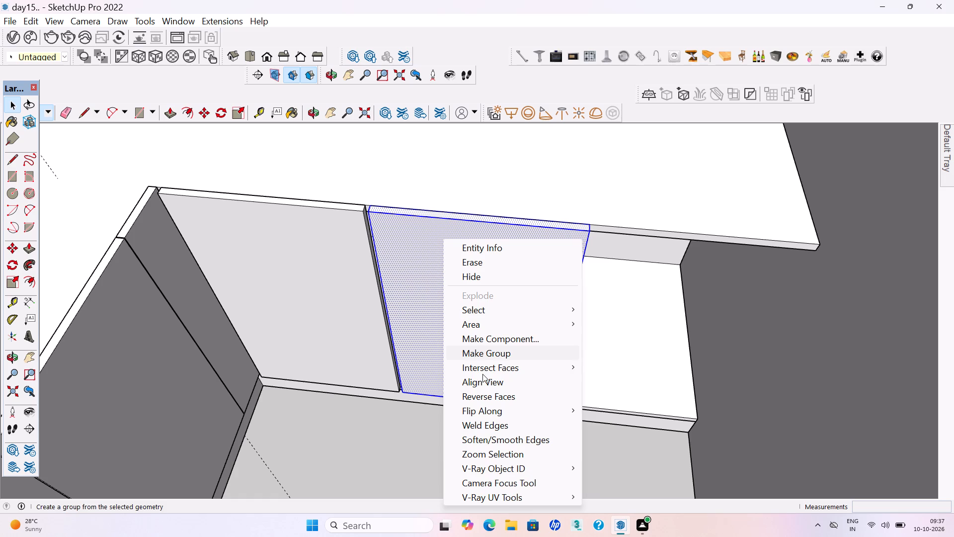
left_click(480, 354)
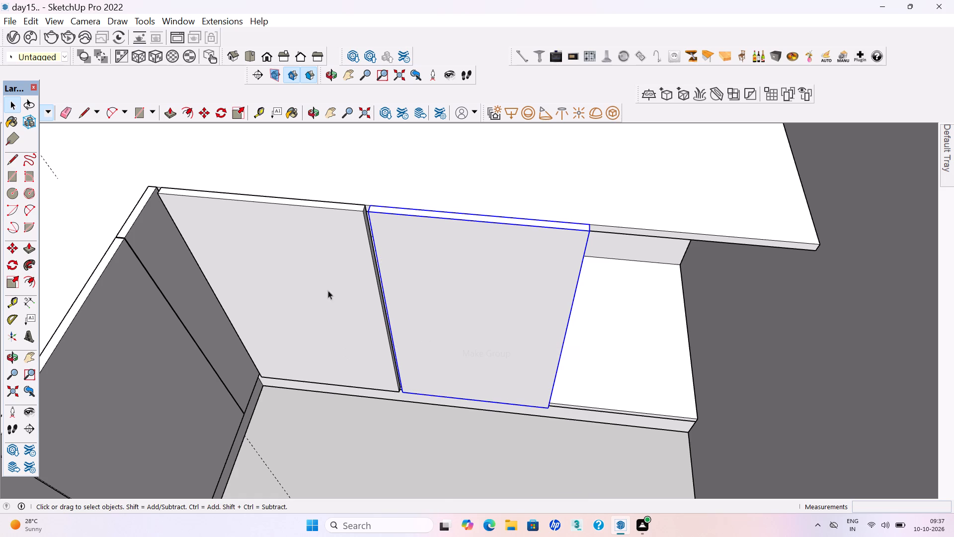
Inside the second door's group, extend its side edge about 3/8" to meet the first door, closing the gap, and leave the group.
scroll(367, 215, "up", 13)
middle_click_drag(358, 211, 616, 222)
scroll(362, 357, "up", 1)
double_click(350, 347)
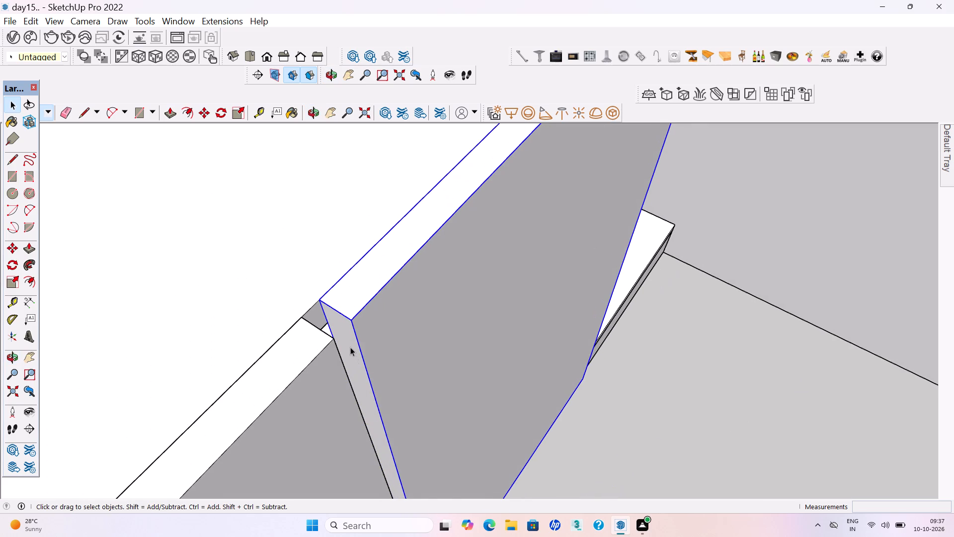
left_click(349, 342)
key("p")
left_click(351, 327)
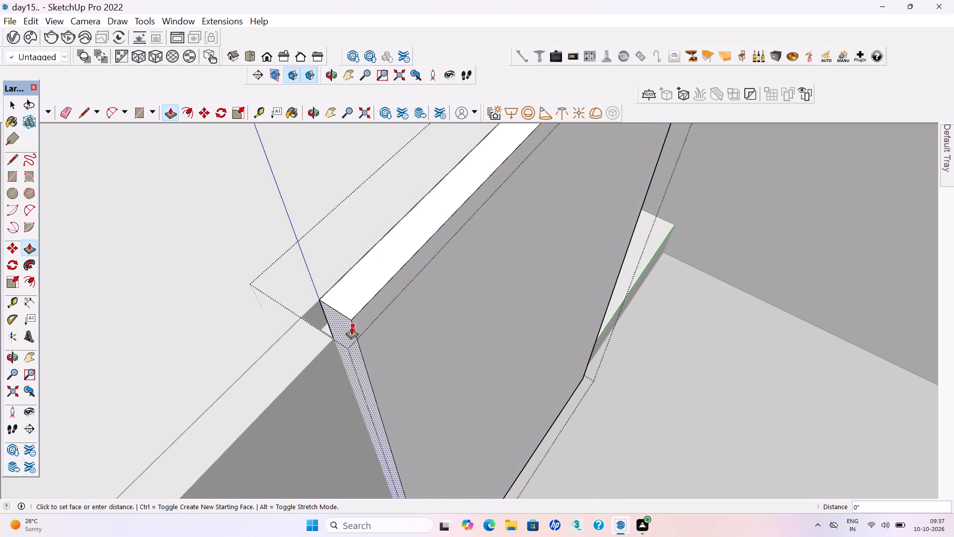
left_click(341, 344)
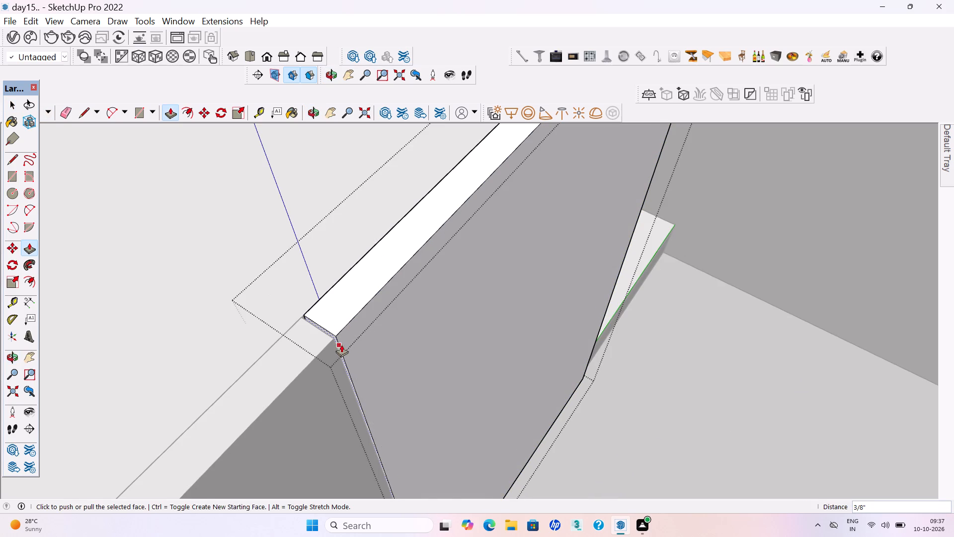
key("space")
scroll(340, 335, "down", 13)
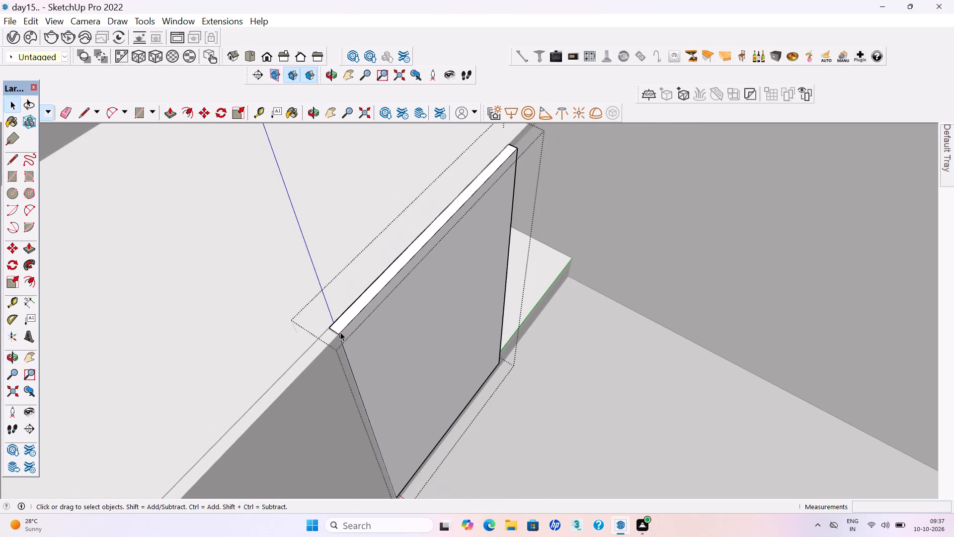
scroll(340, 332, "down", 14)
scroll(506, 442, "down", 10)
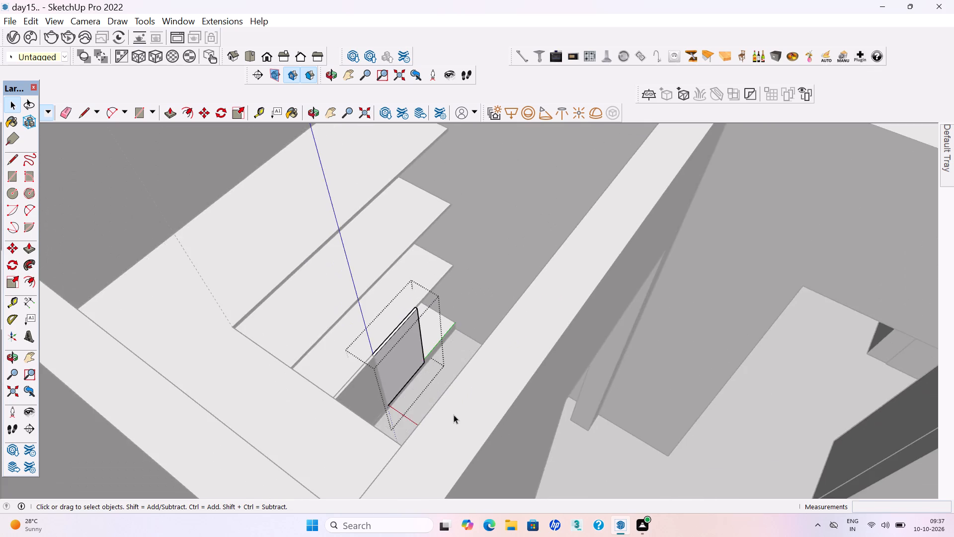
scroll(454, 415, "down", 20)
scroll(454, 415, "down", 18)
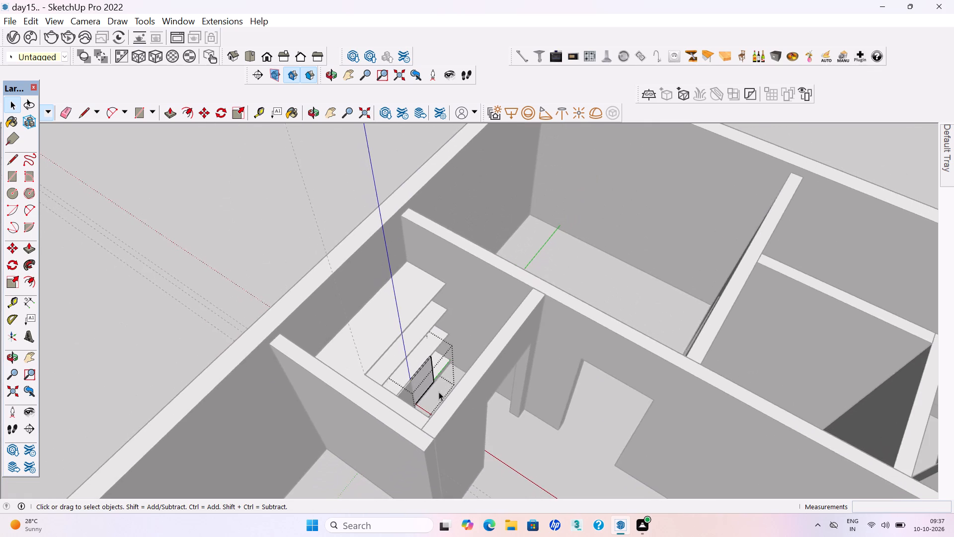
scroll(439, 392, "down", 4)
scroll(566, 403, "up", 1)
middle_click_drag(564, 403, 420, 397)
scroll(439, 406, "down", 5)
left_click(850, 316)
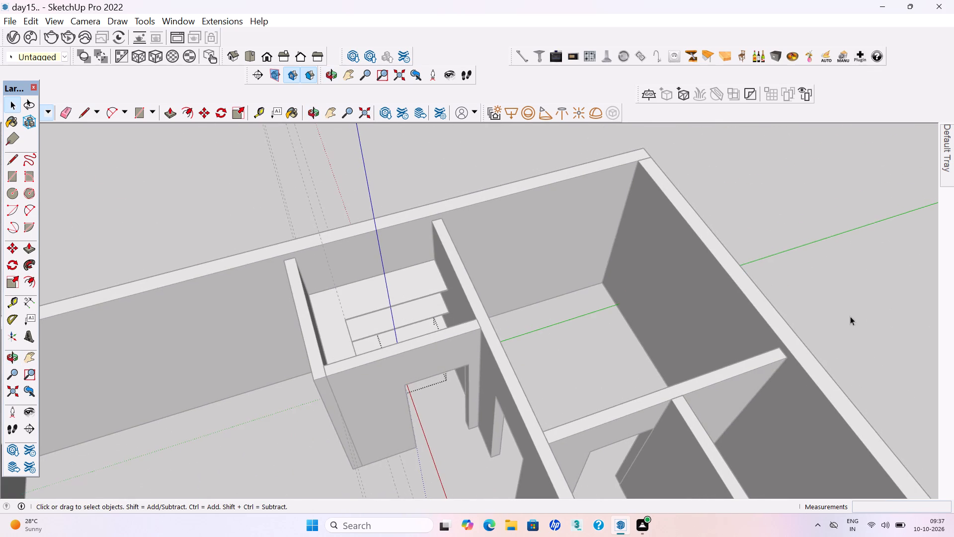
Save the model.
key("ctrl+s")
key("ctrl+s")
key("ctrl+s")
key("ctrl+s")
key("ctrl+s")
key("ctrl+s")
key("ctrl+s")
key("ctrl+s")
key("ctrl+s")
key("ctrl+s")
key("ctrl+s")
key("ctrl+s")
key("ctrl+s")
key("ctrl+s")
key("ctrl+s")
key("ctrl+s")
key("ctrl+s")
key("ctrl+s")
key("ctrl+s")
key("ctrl+s")
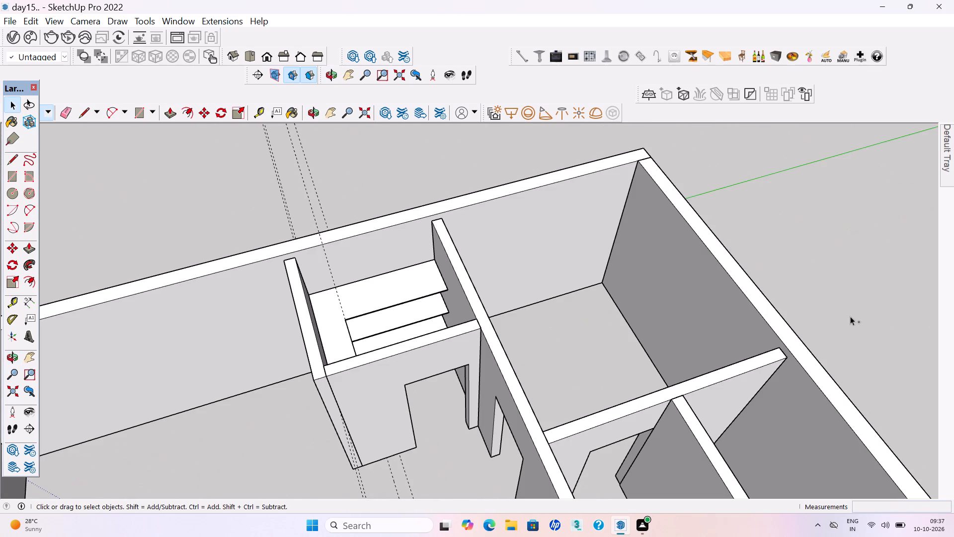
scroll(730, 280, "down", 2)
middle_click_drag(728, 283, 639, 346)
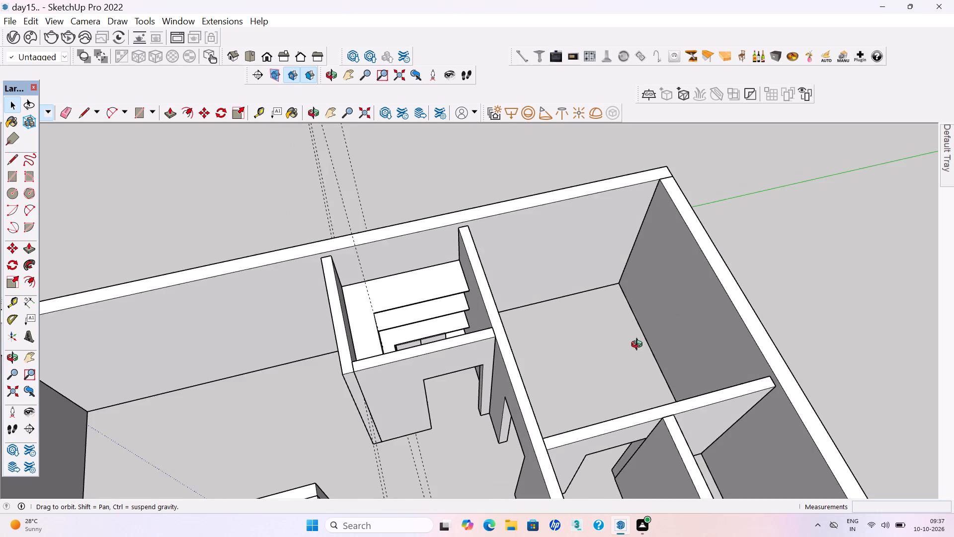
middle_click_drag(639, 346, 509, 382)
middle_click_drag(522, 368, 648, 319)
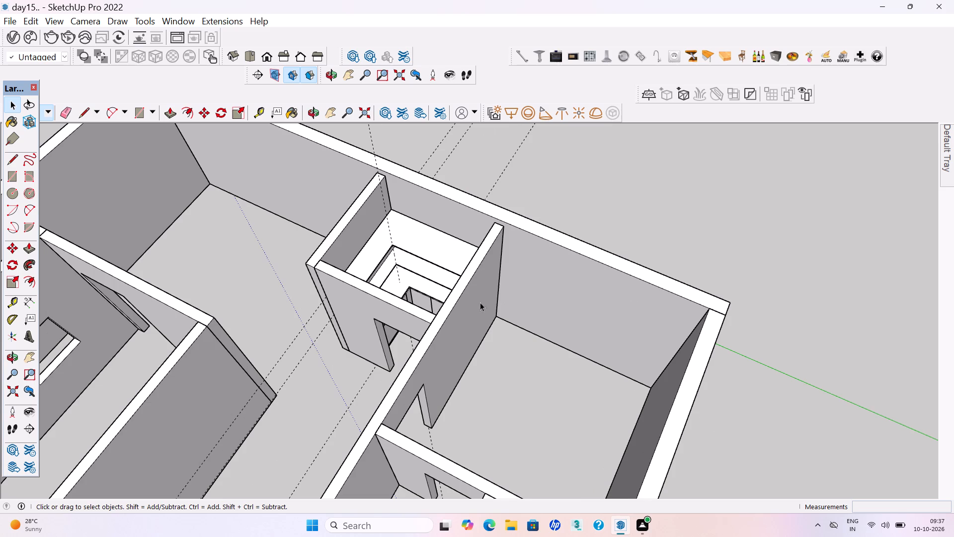
Draw a third door rectangle about 2'6 5/16" by 1'5 9/16" over the base cabinet's remaining opening and pull it about 11/16", flush with the neighbouring door.
middle_click_drag(550, 330, 737, 330)
scroll(476, 329, "up", 6)
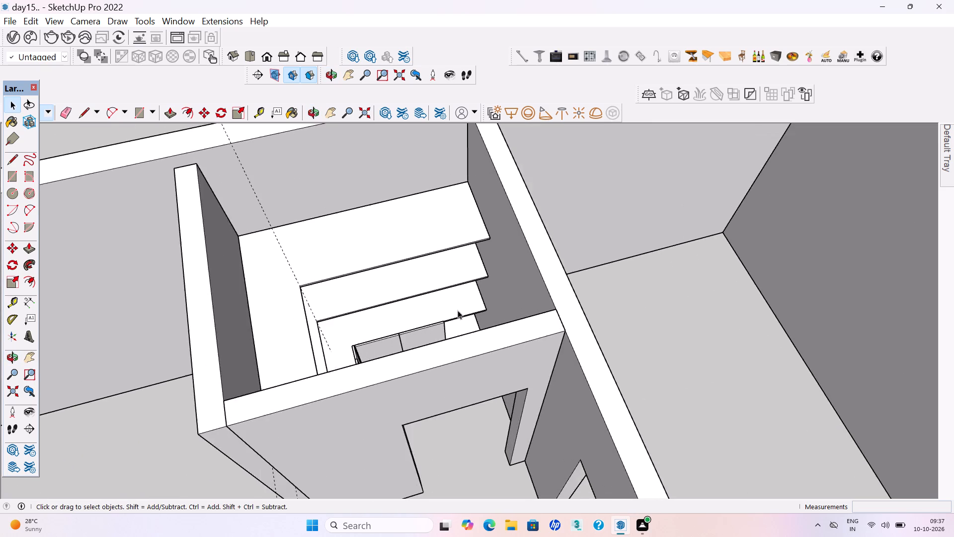
scroll(458, 310, "up", 8)
scroll(489, 345, "up", 5)
middle_click_drag(511, 381, 505, 376)
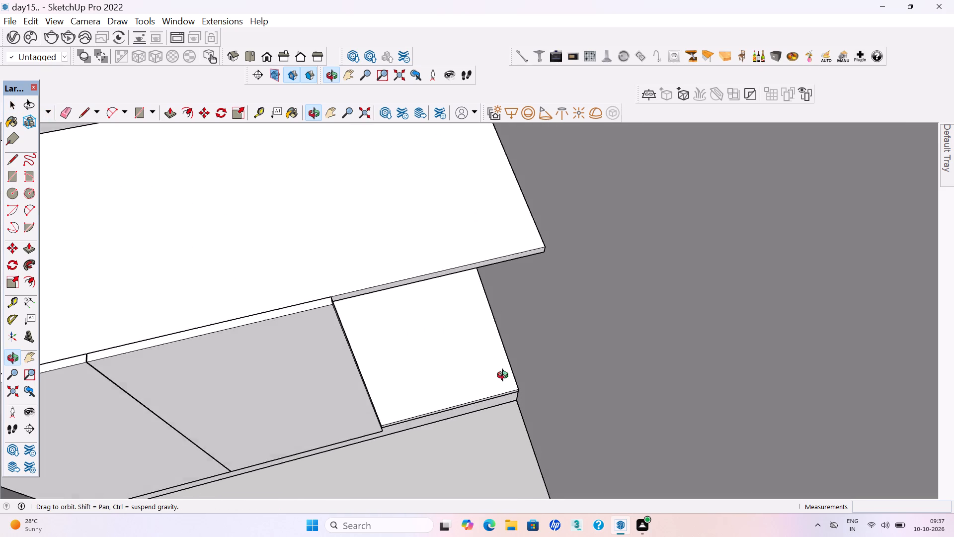
middle_click_drag(505, 376, 471, 363)
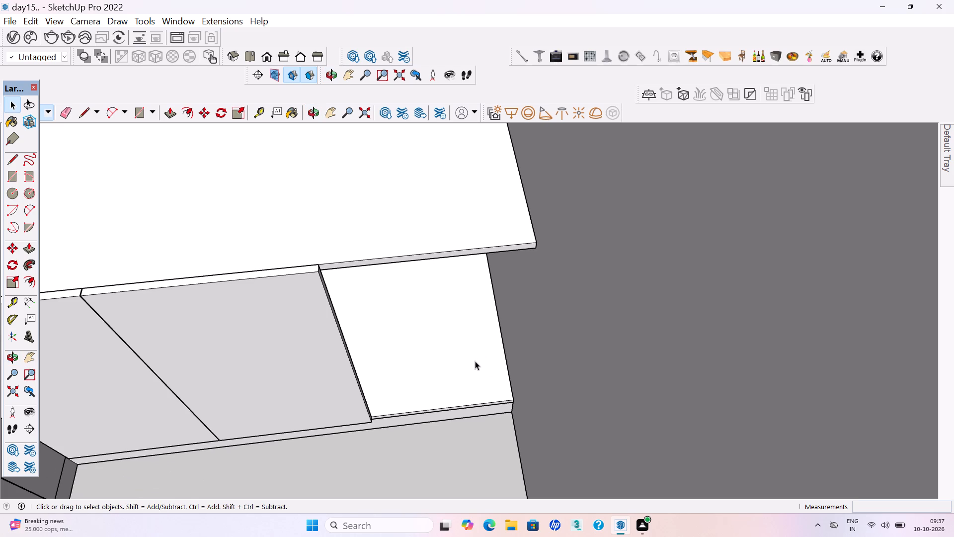
key("r")
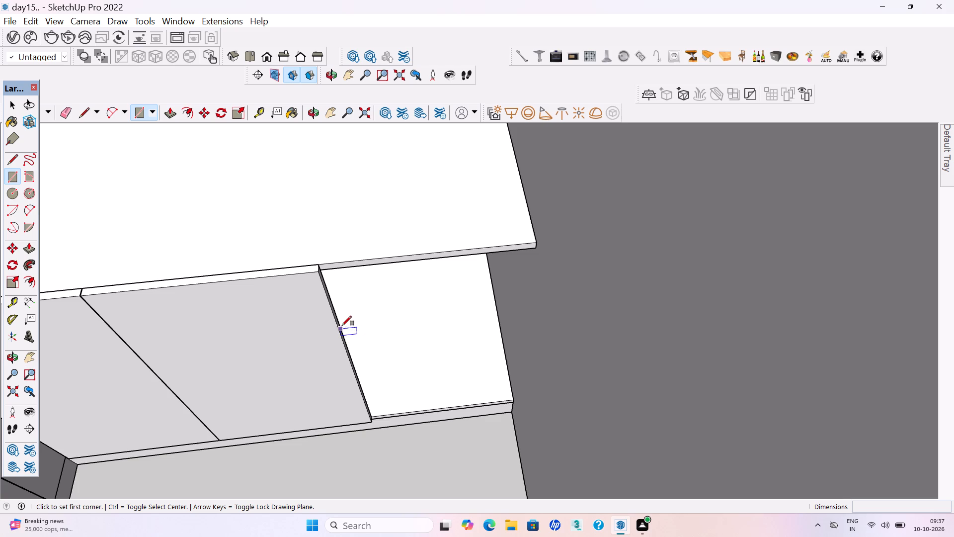
left_click(321, 263)
left_click(514, 399)
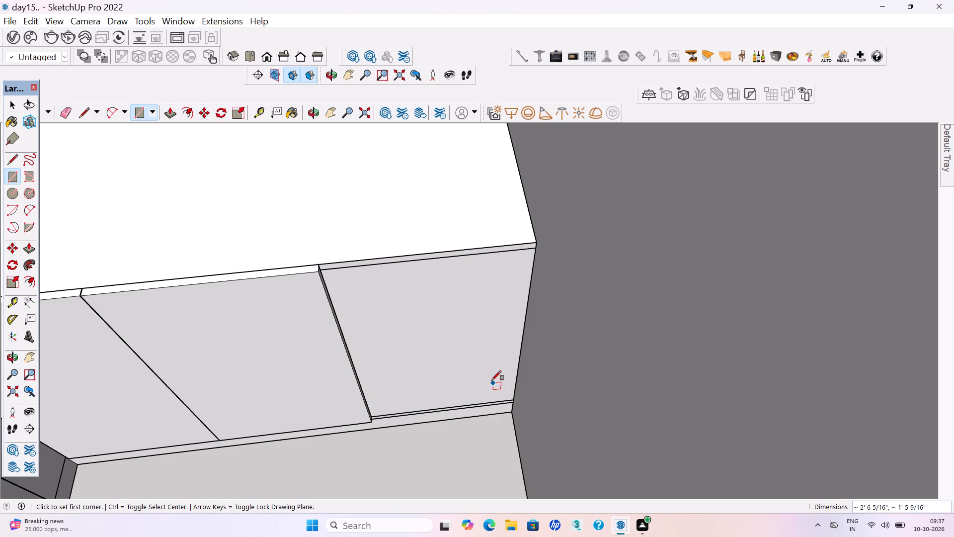
key("p")
left_click(341, 284)
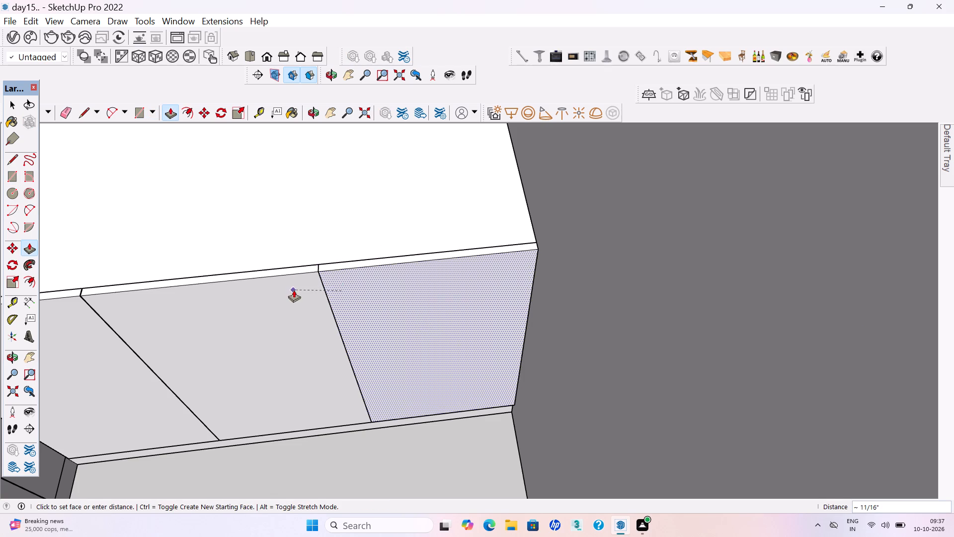
left_click(294, 290)
Make the third base-cabinet door panel a group.
key("space")
triple_click(336, 289)
right_click(336, 289)
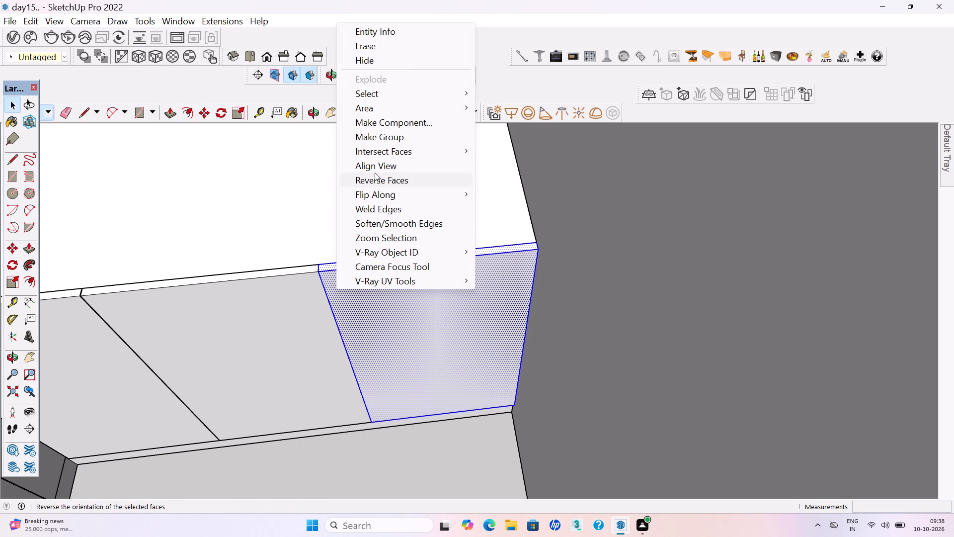
left_click(382, 140)
Delete the dashed construction guide lines that run across the whole floor plan.
scroll(423, 284, "down", 7)
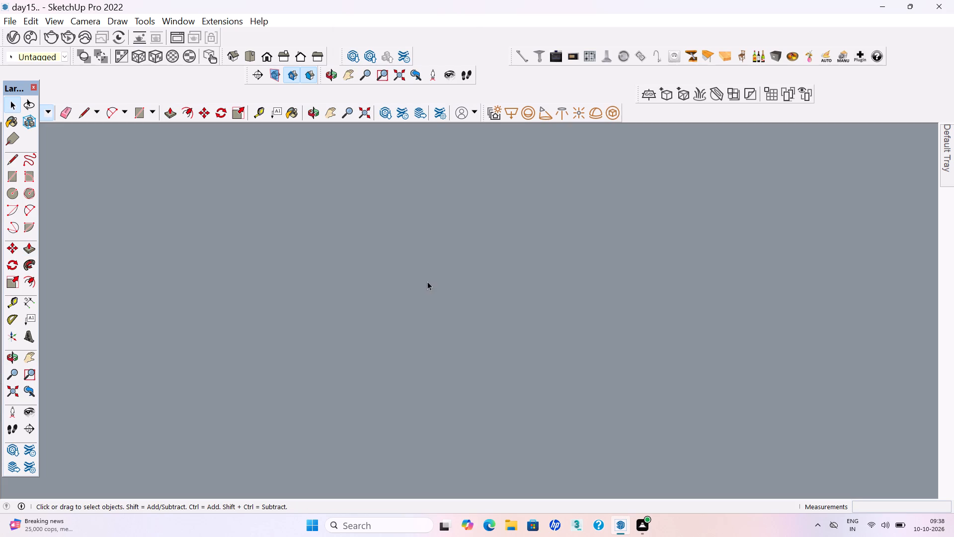
scroll(427, 281, "down", 15)
scroll(500, 297, "down", 4)
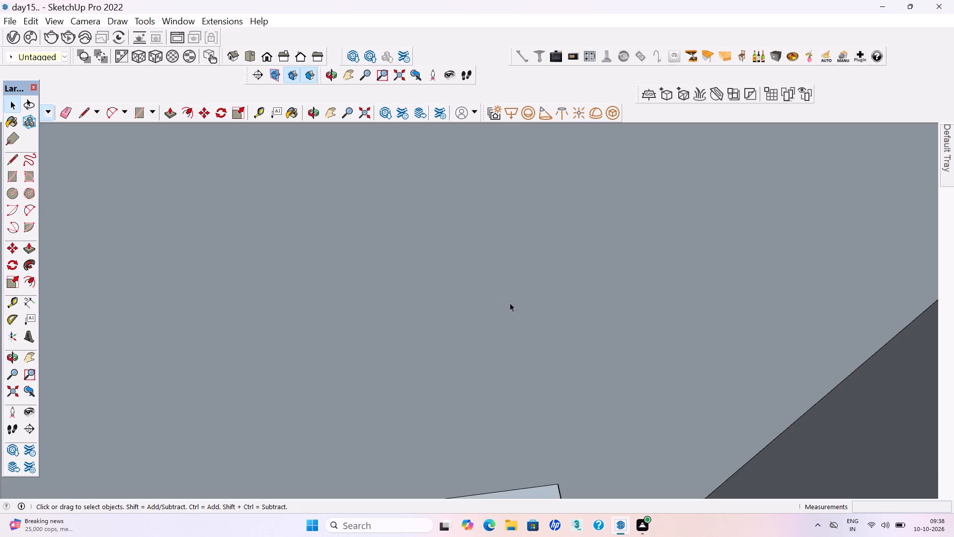
scroll(515, 305, "down", 15)
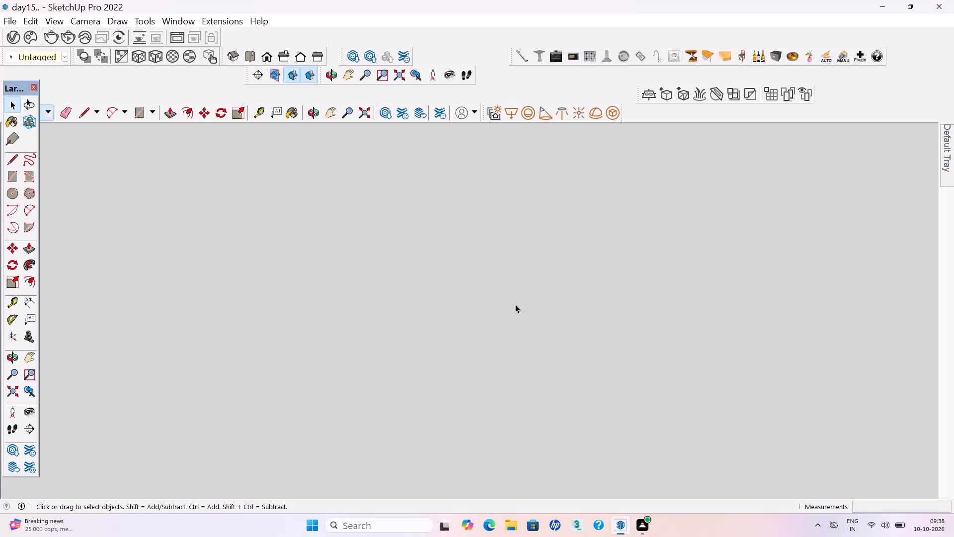
scroll(515, 304, "down", 7)
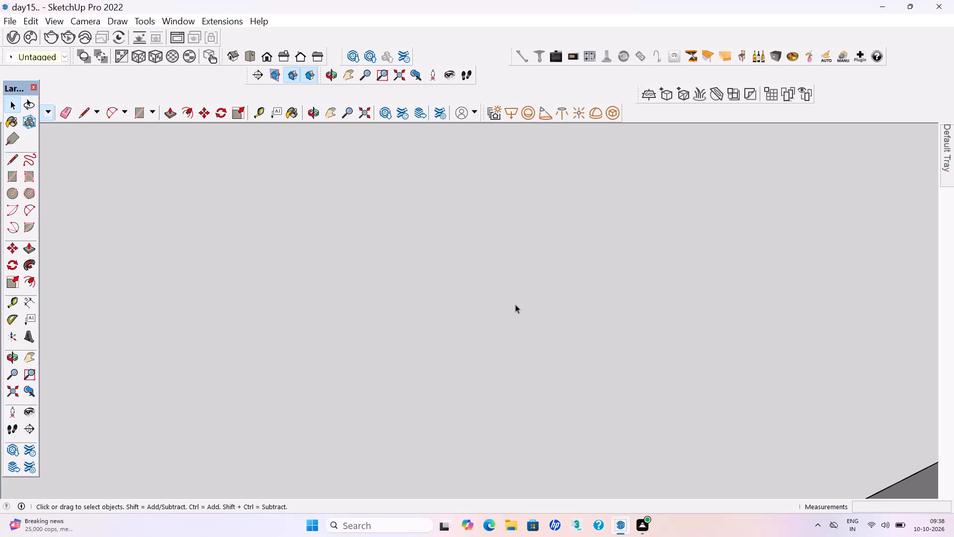
scroll(515, 304, "down", 5)
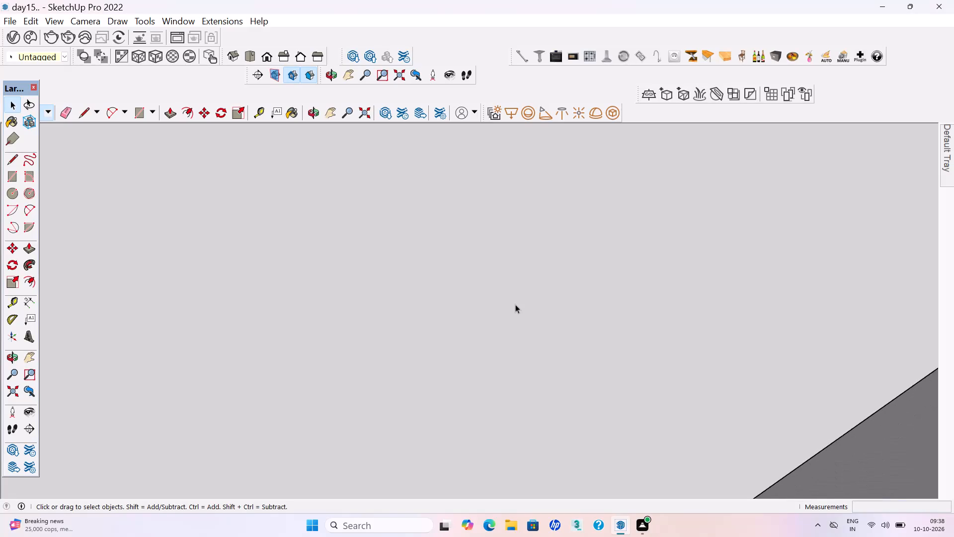
scroll(515, 304, "down", 16)
scroll(515, 304, "down", 5)
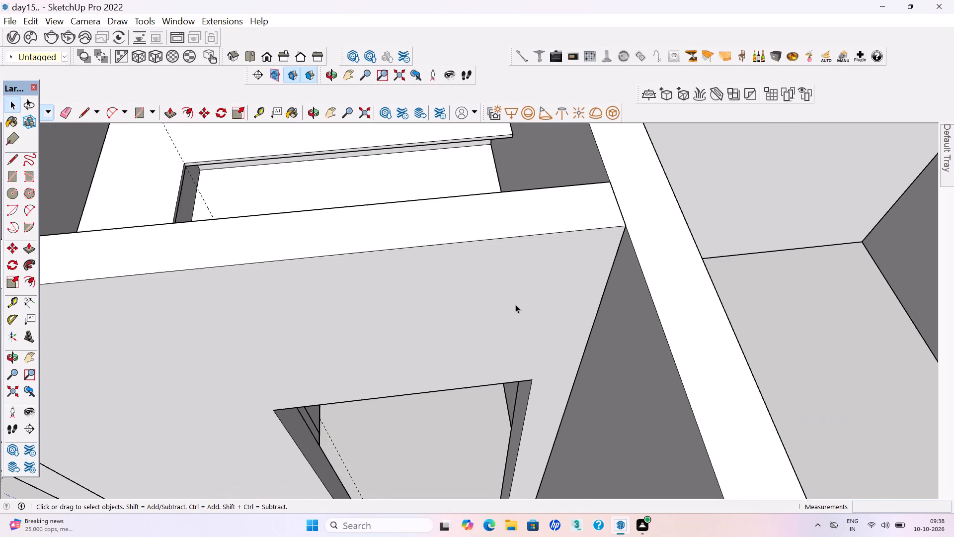
scroll(515, 304, "down", 18)
scroll(515, 304, "down", 4)
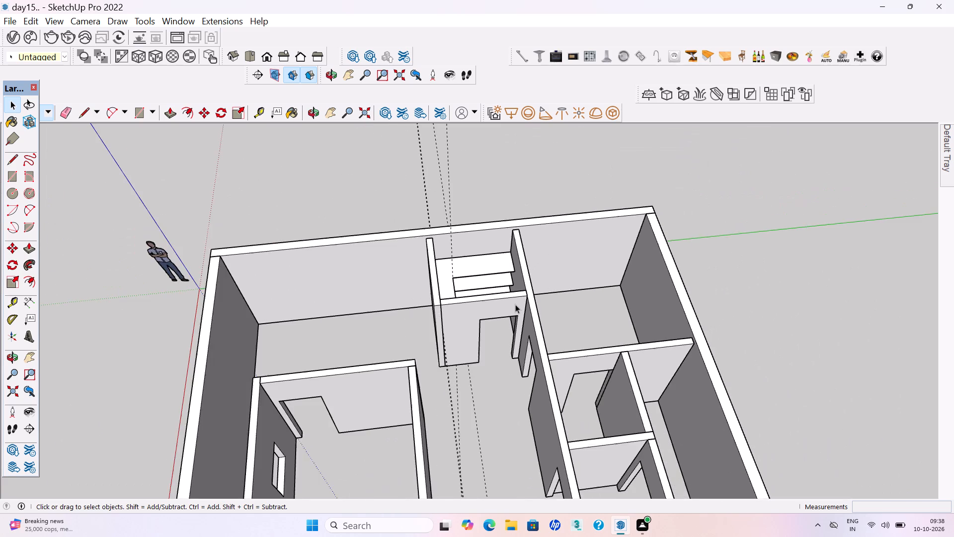
scroll(515, 304, "down", 5)
left_click(401, 225)
scroll(511, 260, "down", 3)
middle_click_drag(512, 266, 439, 254)
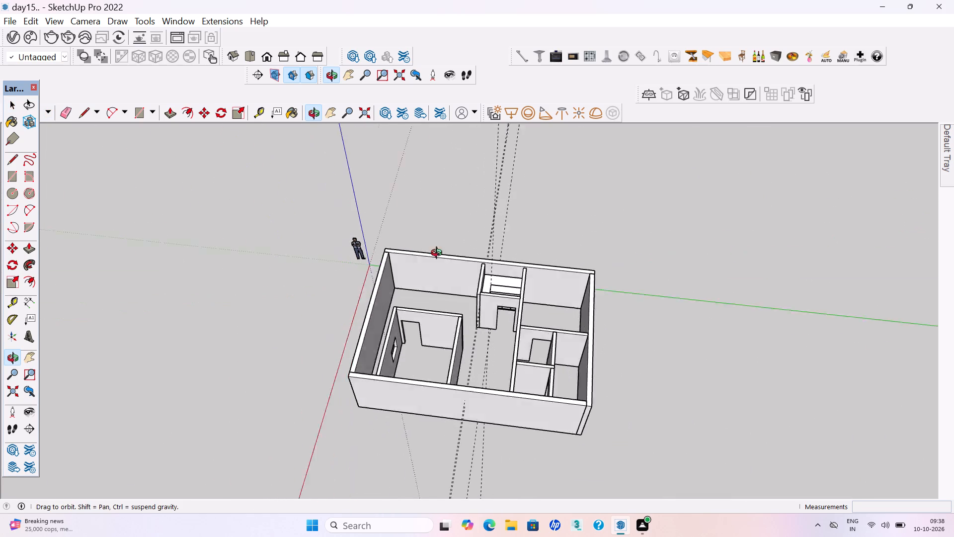
middle_click_drag(439, 254, 424, 248)
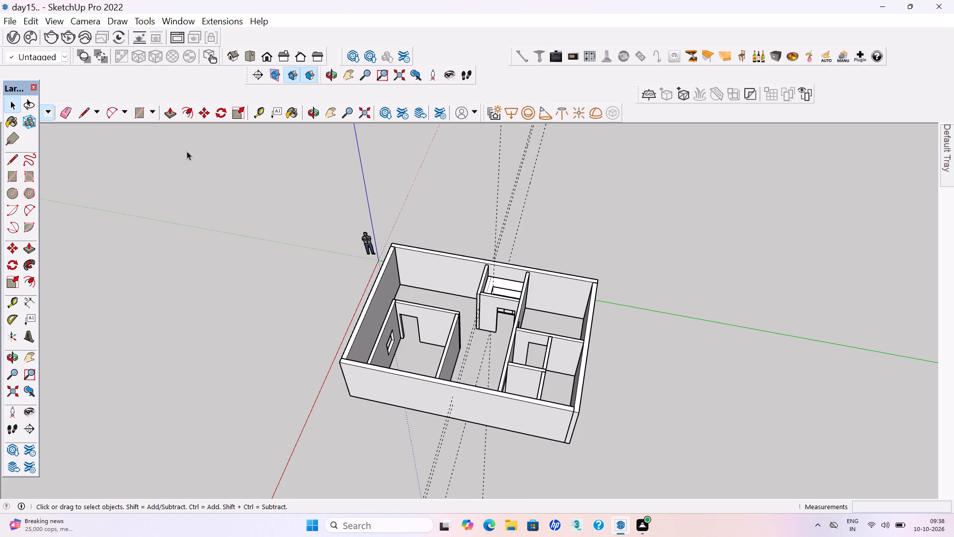
scroll(476, 330, "down", 3)
middle_click_drag(562, 358, 578, 338)
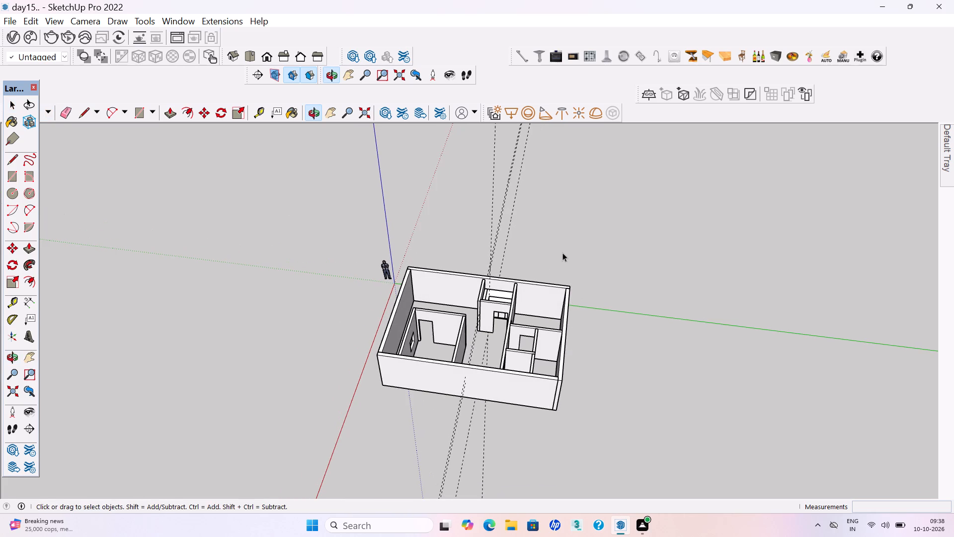
left_click_drag(551, 236, 469, 188)
key("Delete")
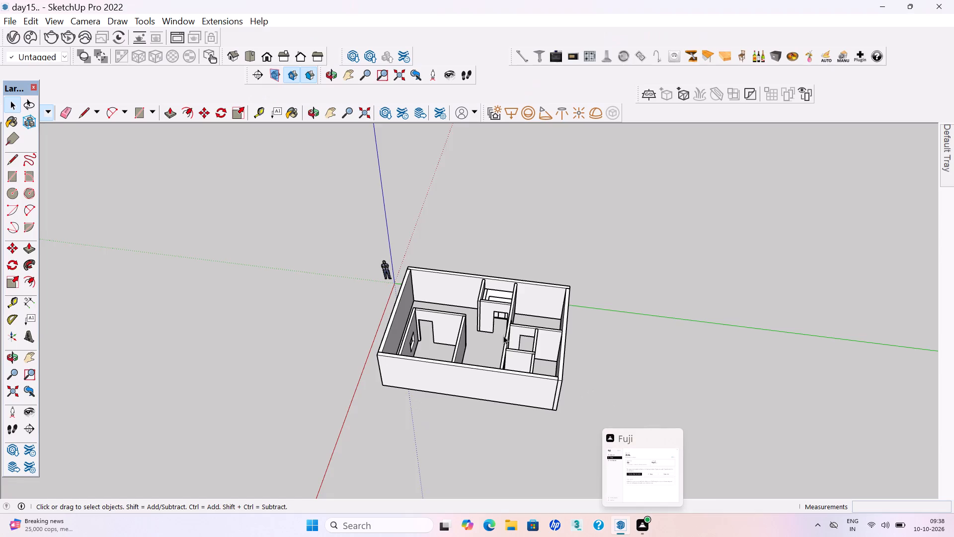
Draw a door rectangle about 1'6 3/4" by 1'11 5/16" from the wall-side top corner of the overhead cabinet's opening and start Push/Pull.
scroll(507, 331, "down", 1)
middle_click_drag(510, 332, 469, 351)
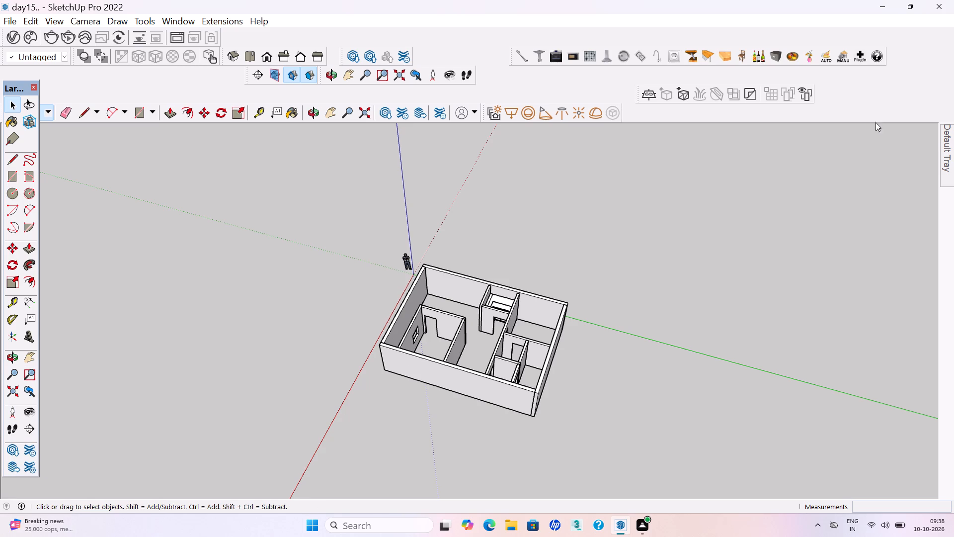
scroll(492, 302, "down", 1)
middle_click_drag(463, 341, 515, 346)
scroll(522, 332, "up", 4)
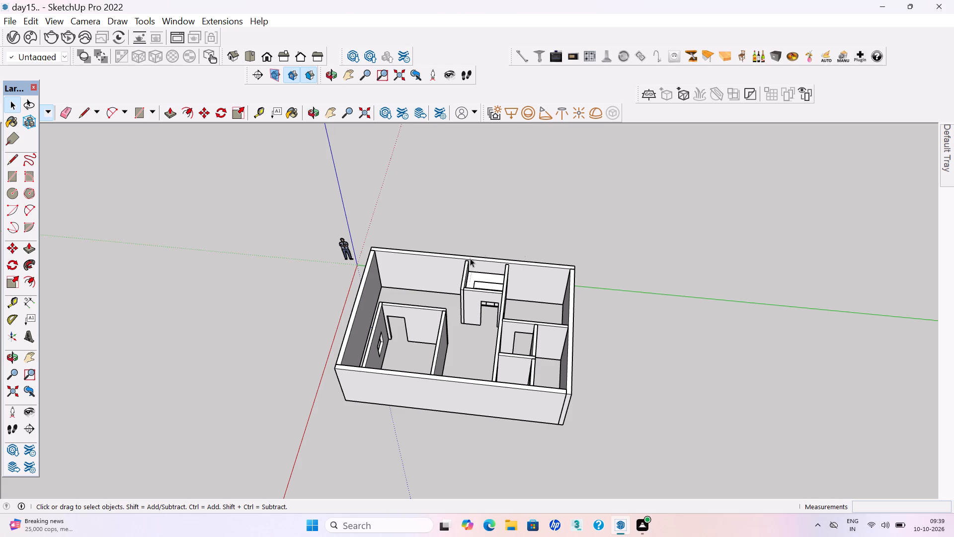
scroll(457, 283, "down", 1)
middle_click_drag(438, 312, 283, 361)
scroll(501, 268, "up", 9)
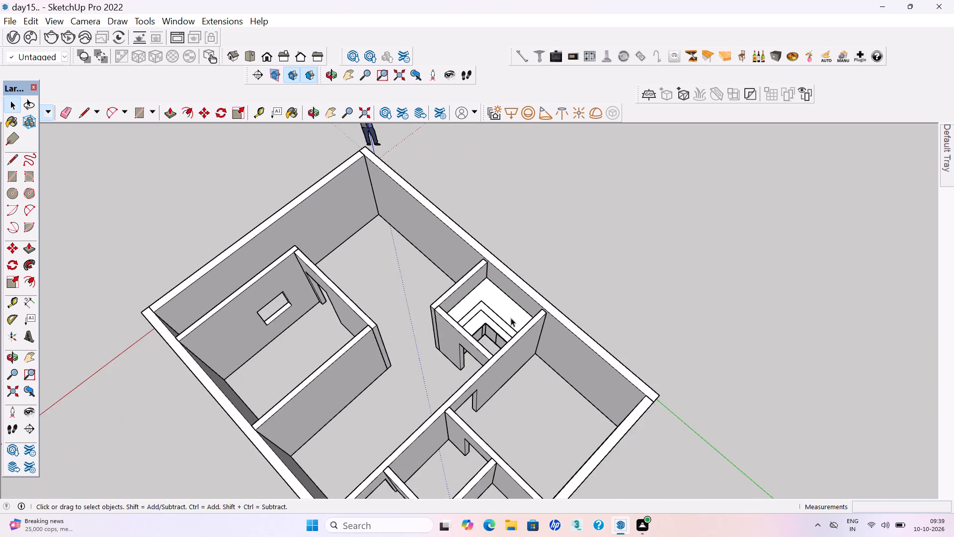
middle_click_drag(510, 322, 361, 321)
middle_click(361, 321)
scroll(434, 321, "up", 13)
middle_click_drag(455, 318, 412, 268)
scroll(449, 314, "up", 1)
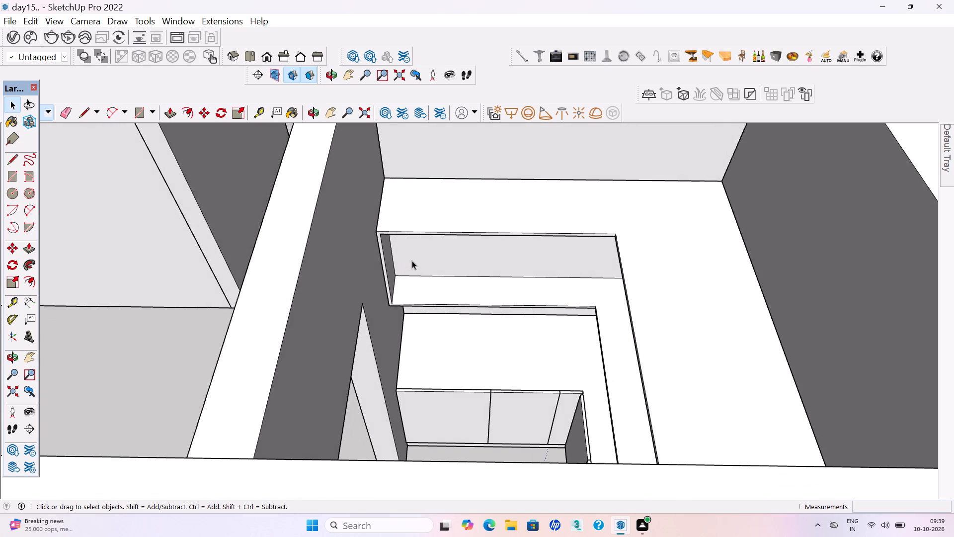
key("r")
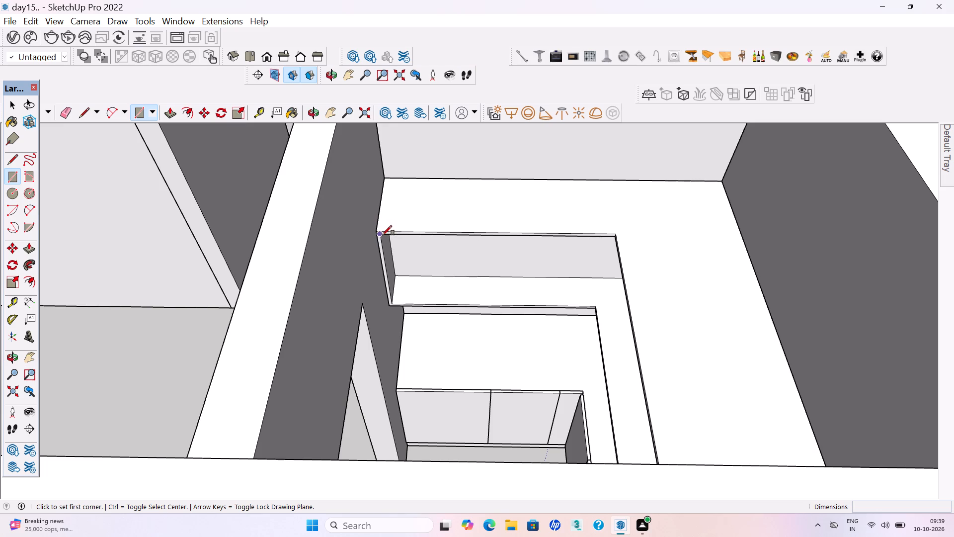
scroll(382, 236, "up", 7)
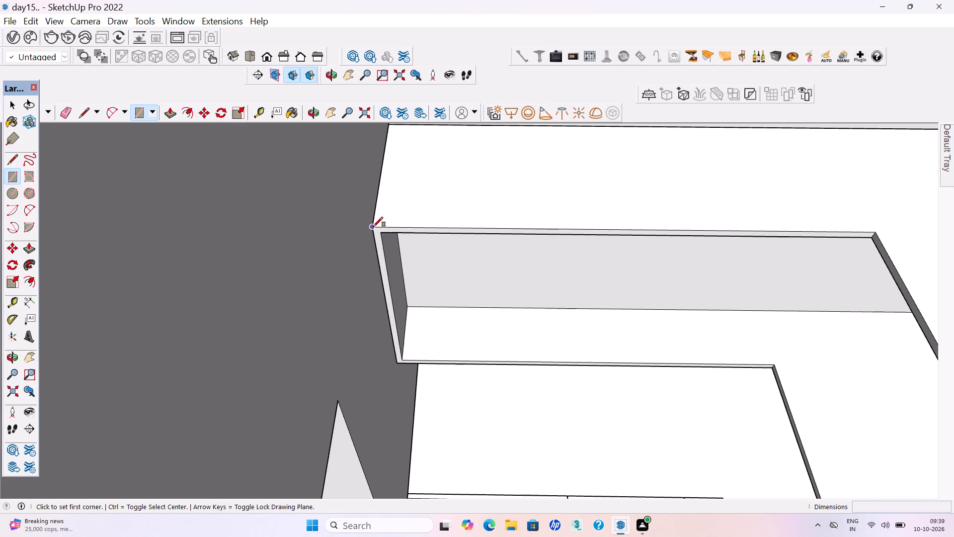
left_click(373, 227)
scroll(373, 225, "down", 4)
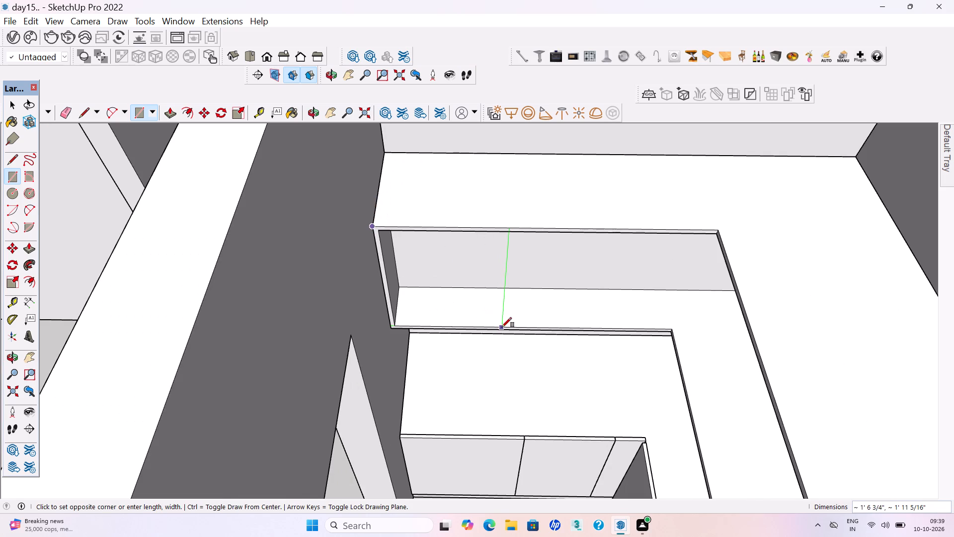
left_click(502, 327)
key("p")
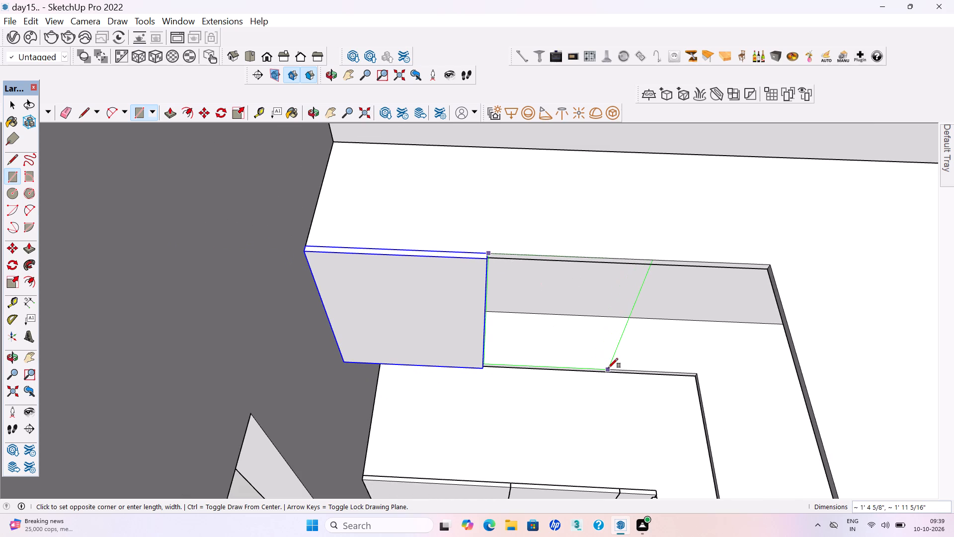
Draw the second overhead door rectangle about 1'4 5/8" by 1'11 5/16" beside the first and pull it about 11/16", flush with that door.
left_click(608, 368)
key("p")
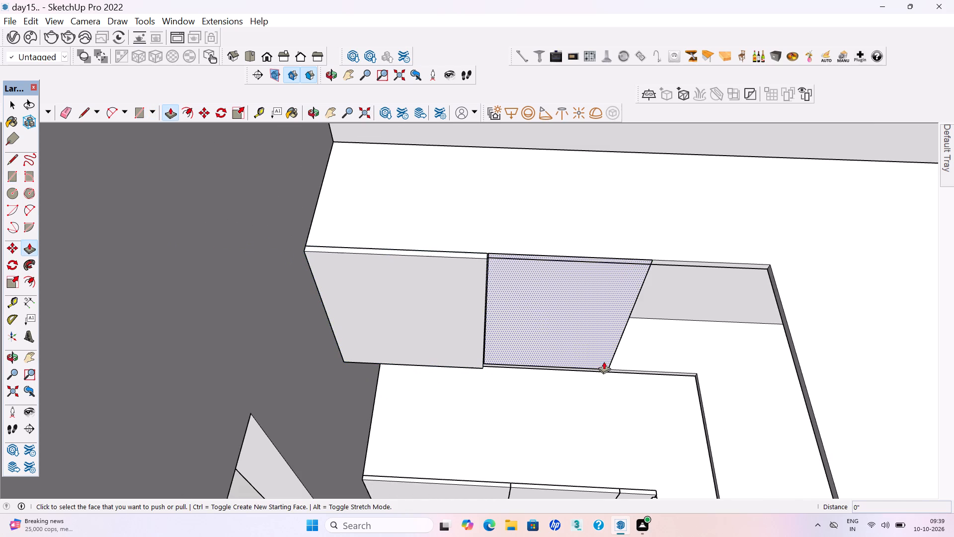
left_click(499, 279)
left_click(446, 281)
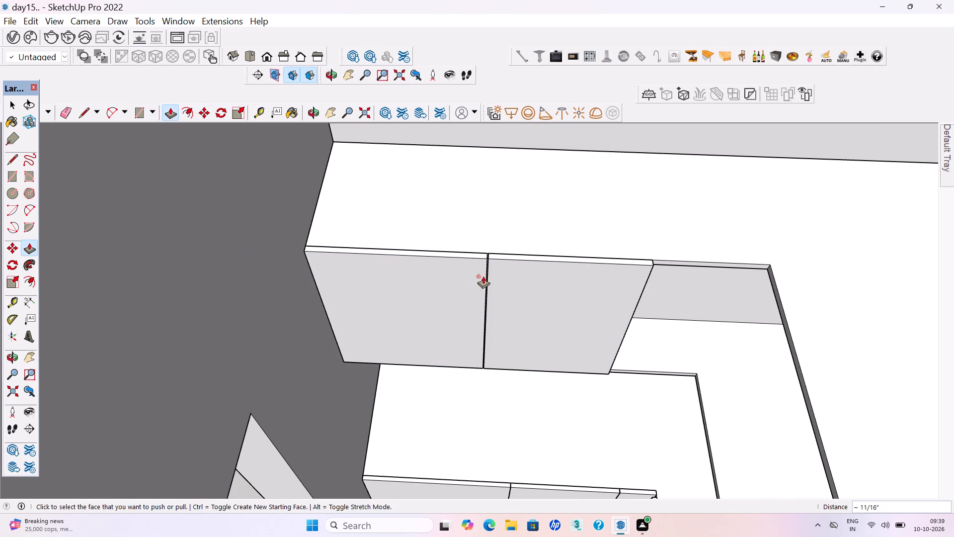
Make the second overhead-cabinet door panel a group.
key("space")
triple_click(517, 278)
right_click(517, 278)
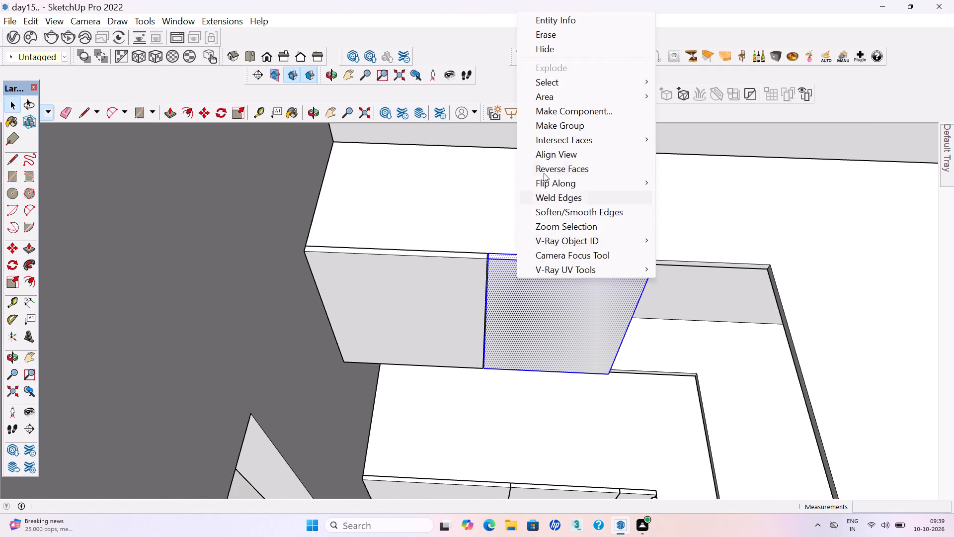
left_click(550, 128)
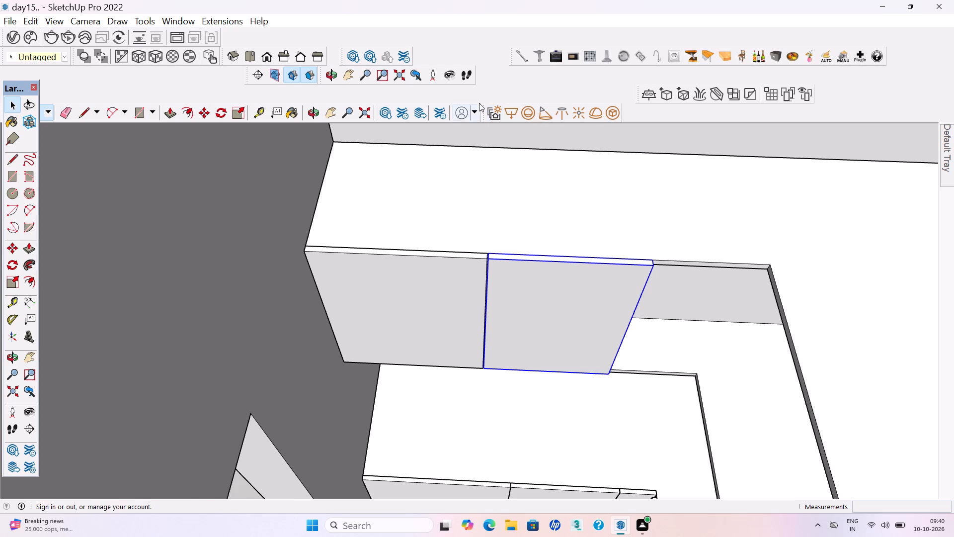
Draw a third overhead door rectangle about 11 3/4" by 1'11 5/16" from the cabinet's inner corner to the second door's back edge.
key("r")
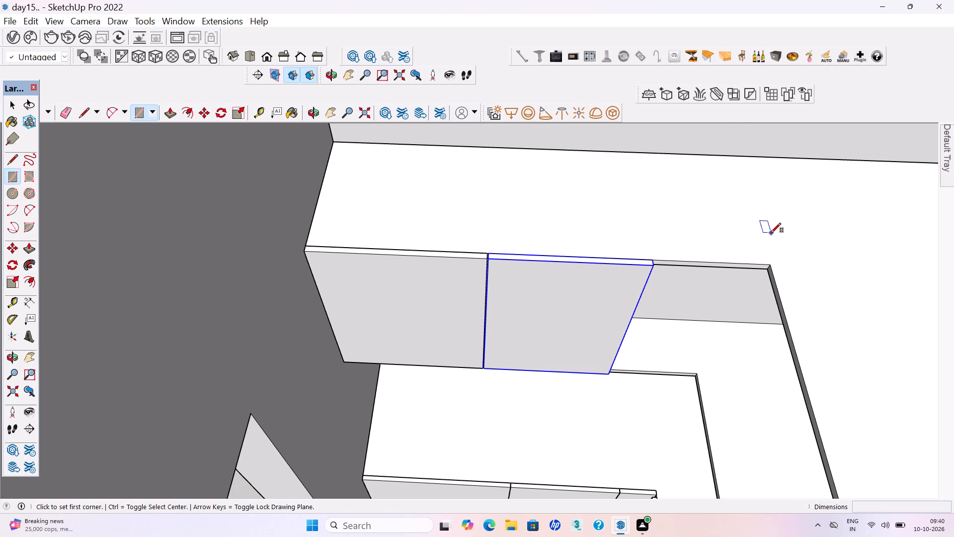
left_click(771, 268)
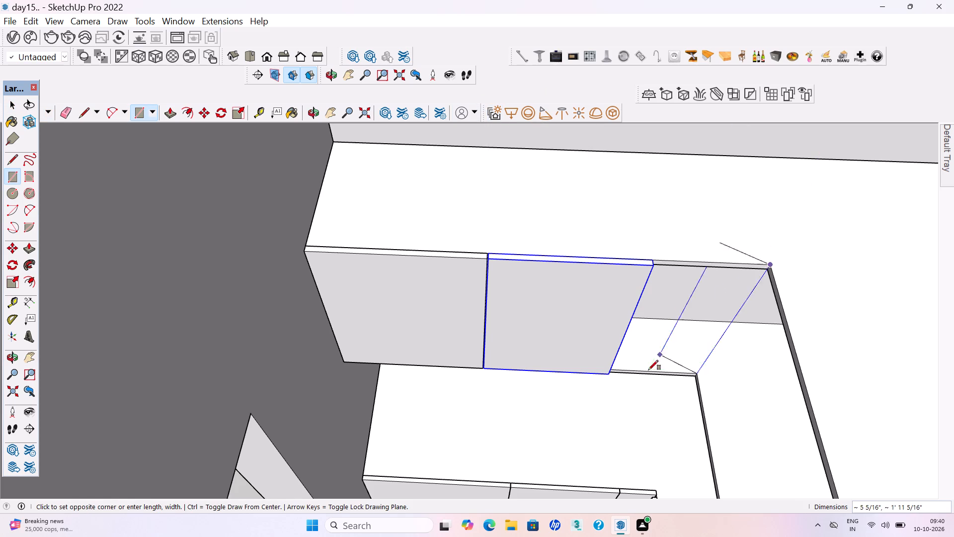
scroll(657, 382, "up", 8)
scroll(535, 358, "up", 3)
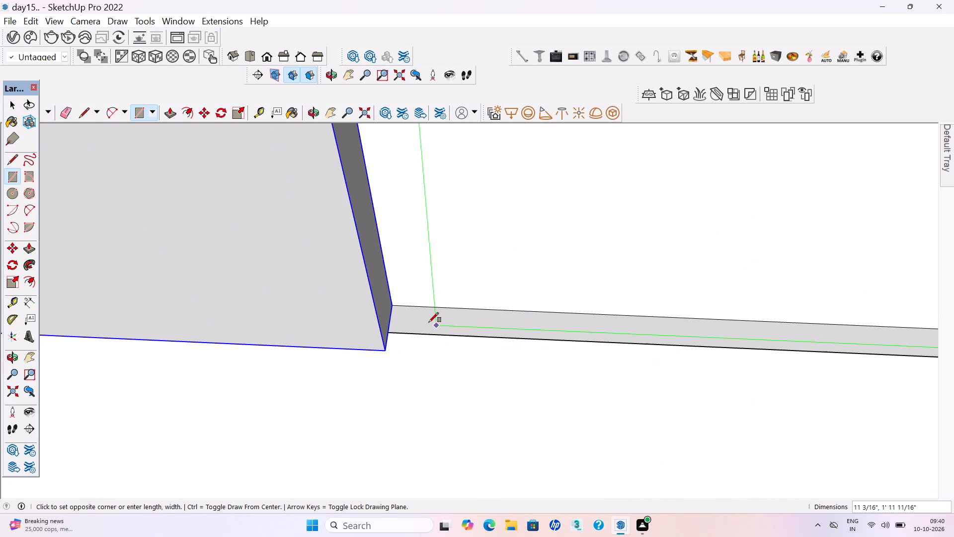
left_click(395, 306)
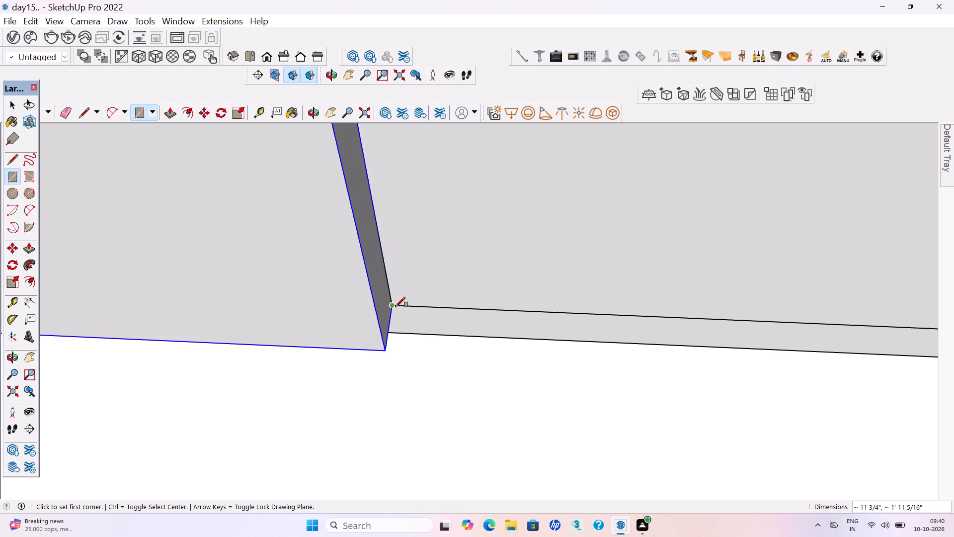
Pull the third overhead door rectangle out flush with the front of the second door.
scroll(471, 365, "down", 9)
key("p")
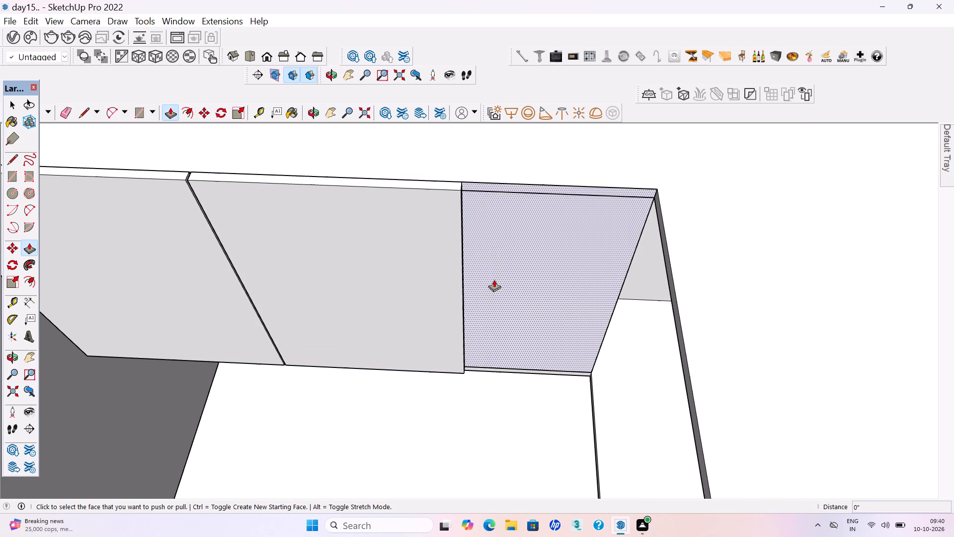
left_click(492, 246)
left_click(404, 247)
key("space")
Make the third overhead-cabinet door panel a group.
triple_click(488, 226)
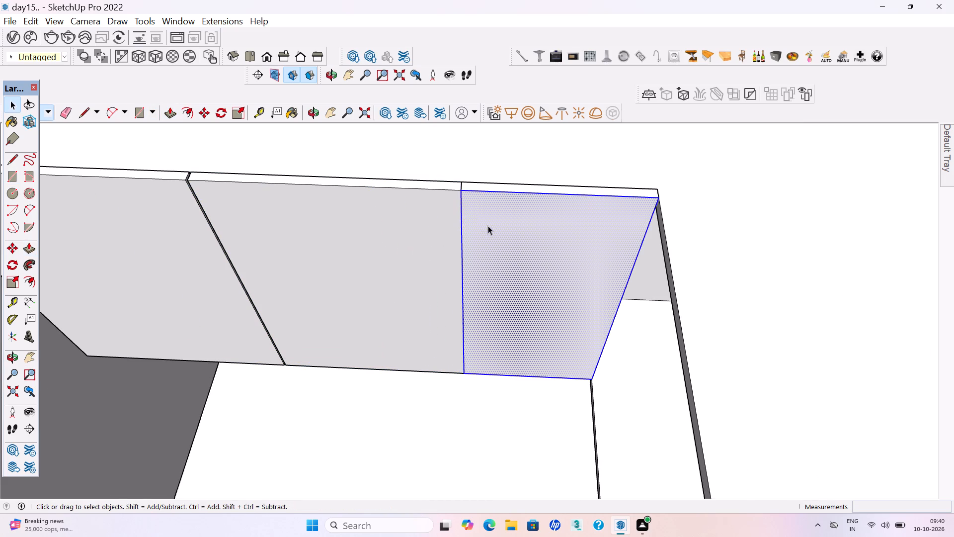
right_click(488, 226)
left_click(541, 345)
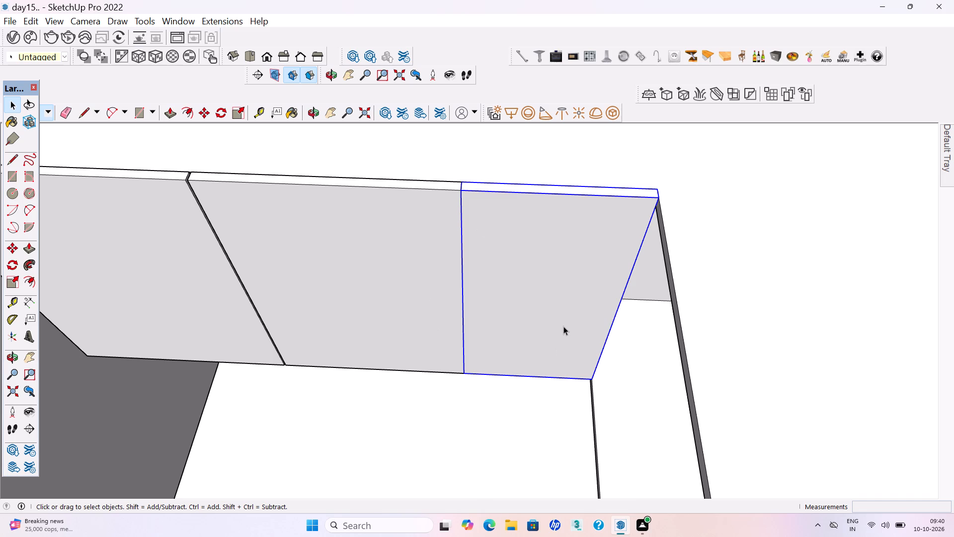
Clear the selection and save the model.
scroll(563, 330, "down", 3)
scroll(607, 345, "down", 7)
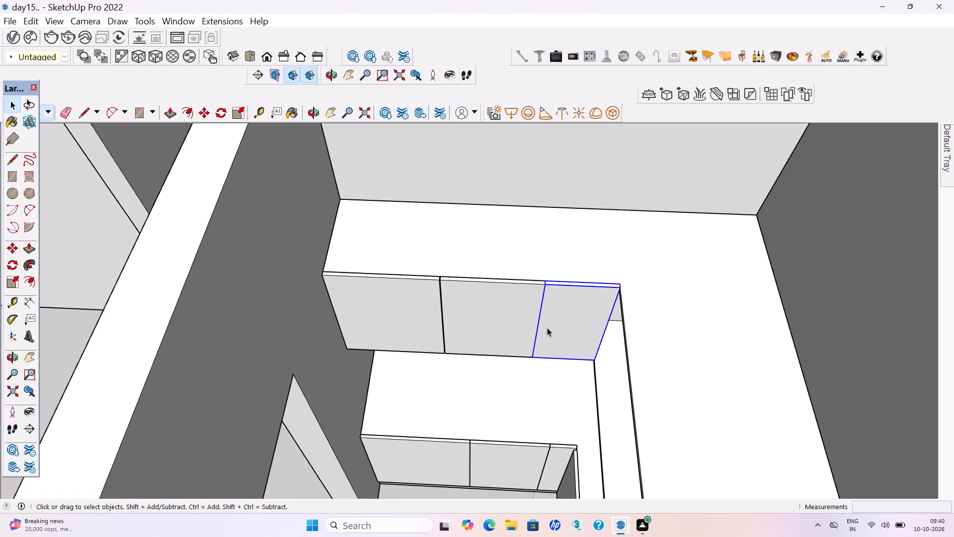
scroll(547, 328, "down", 8)
middle_click_drag(474, 349, 528, 360)
scroll(459, 344, "down", 6)
middle_click_drag(436, 343, 525, 351)
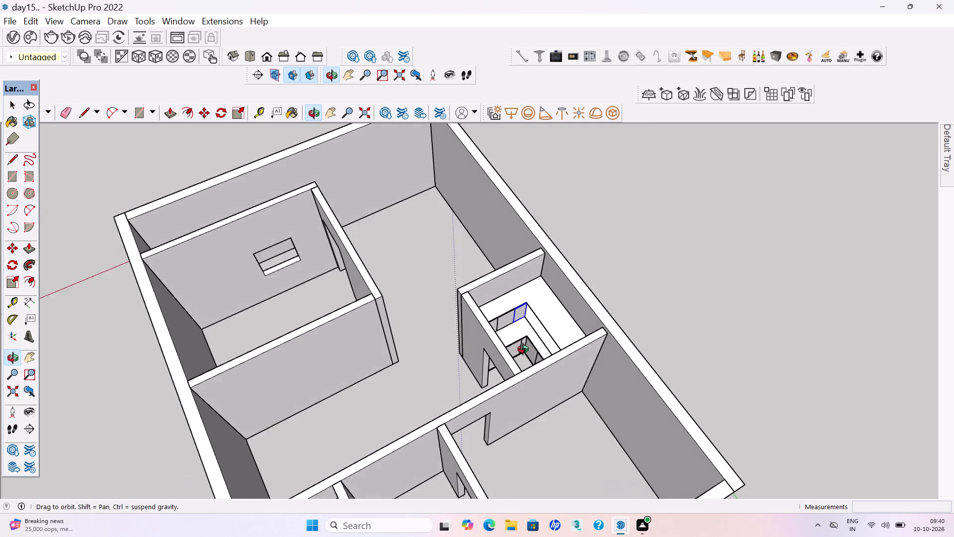
middle_click_drag(525, 351, 529, 351)
left_click(727, 293)
middle_click_drag(462, 334, 605, 361)
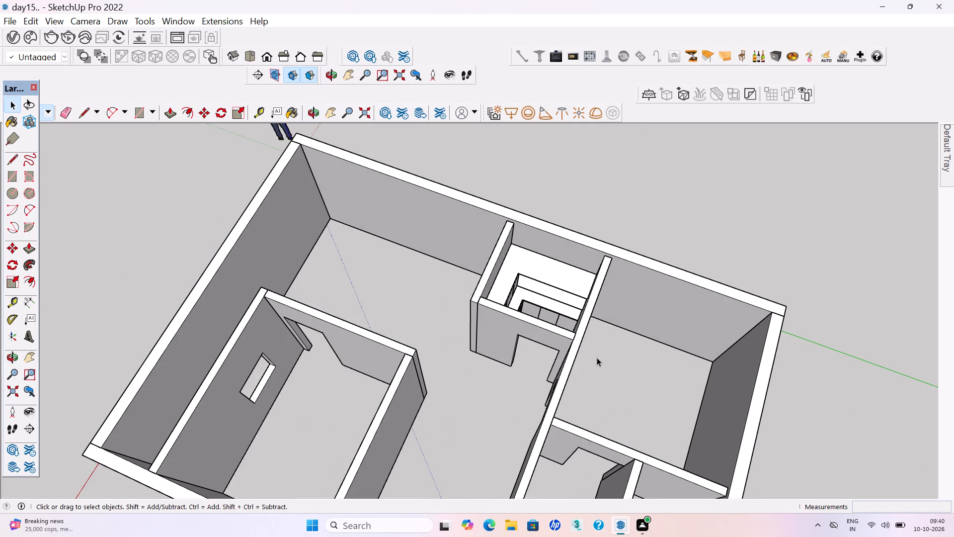
key("ctrl+s")
key("ctrl+s")
Draw the first door rectangle on the overhead cabinet's other leg, from the inner corner's top edge to the bottom shelf.
scroll(567, 303, "down", 1)
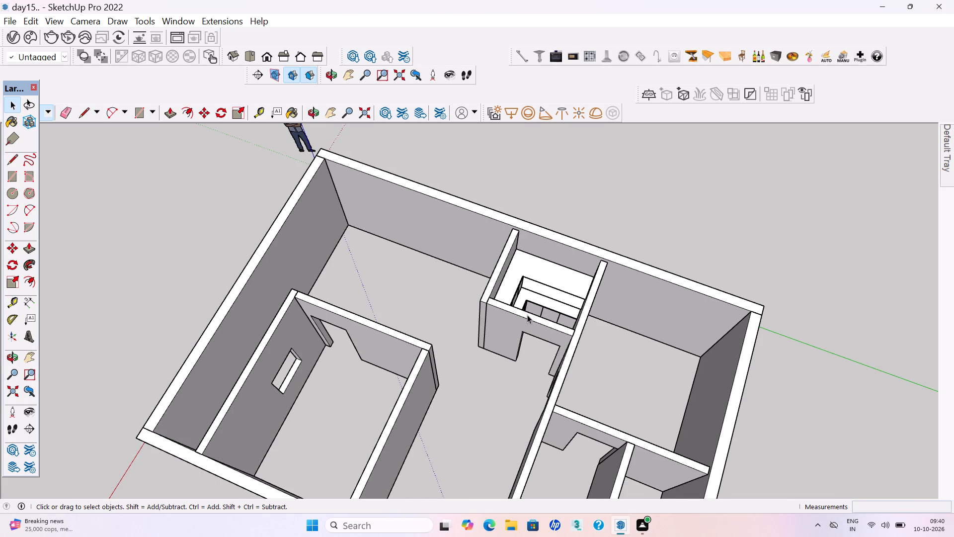
middle_click_drag(565, 319, 597, 321)
middle_click(597, 321)
scroll(596, 323, "up", 1)
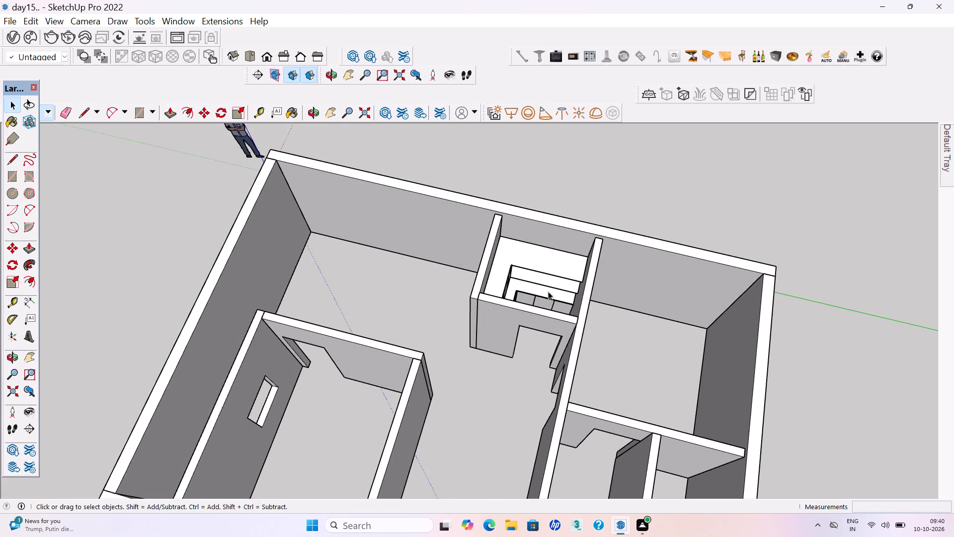
scroll(551, 279, "up", 8)
scroll(436, 325, "down", 2)
middle_click_drag(442, 327, 498, 318)
scroll(505, 292, "up", 3)
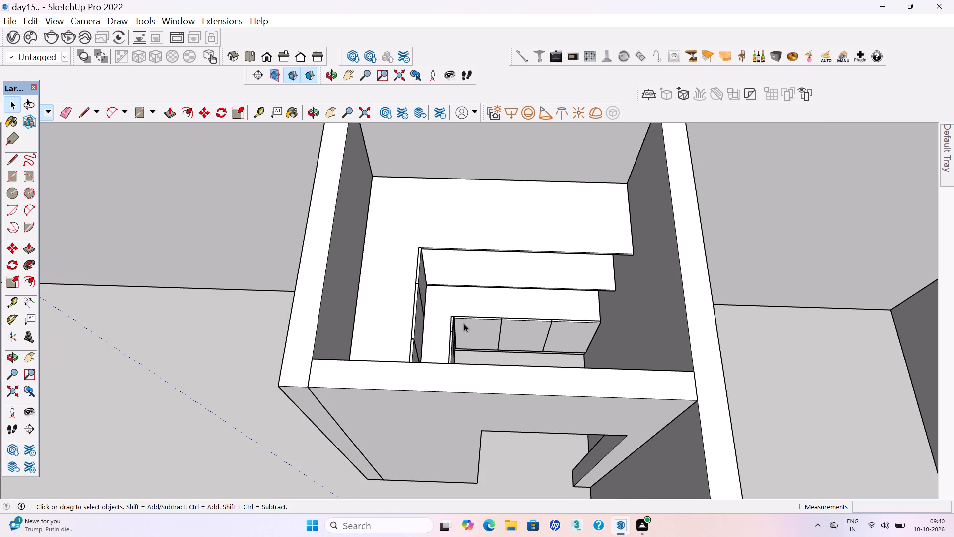
scroll(465, 282, "up", 3)
middle_click_drag(463, 280, 445, 227)
scroll(477, 173, "up", 6)
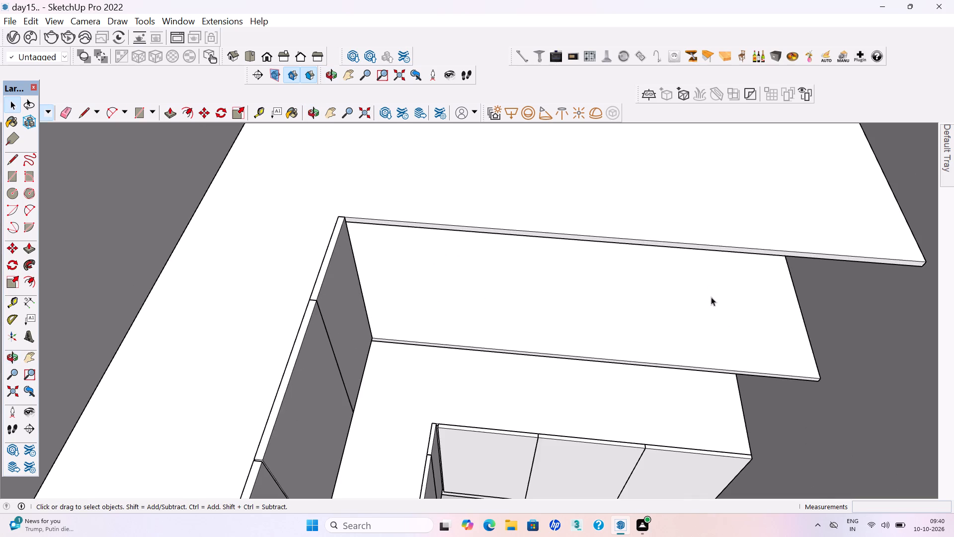
key("r")
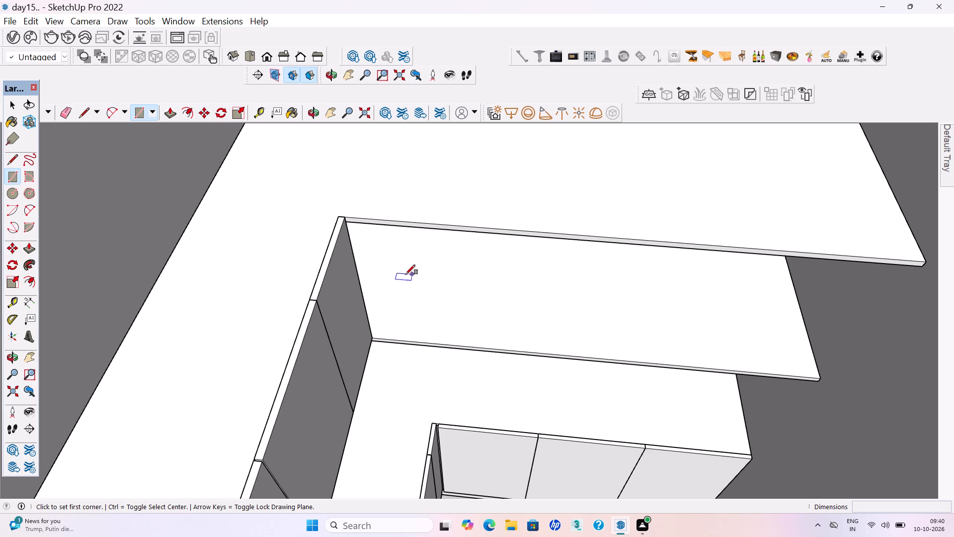
left_click(350, 216)
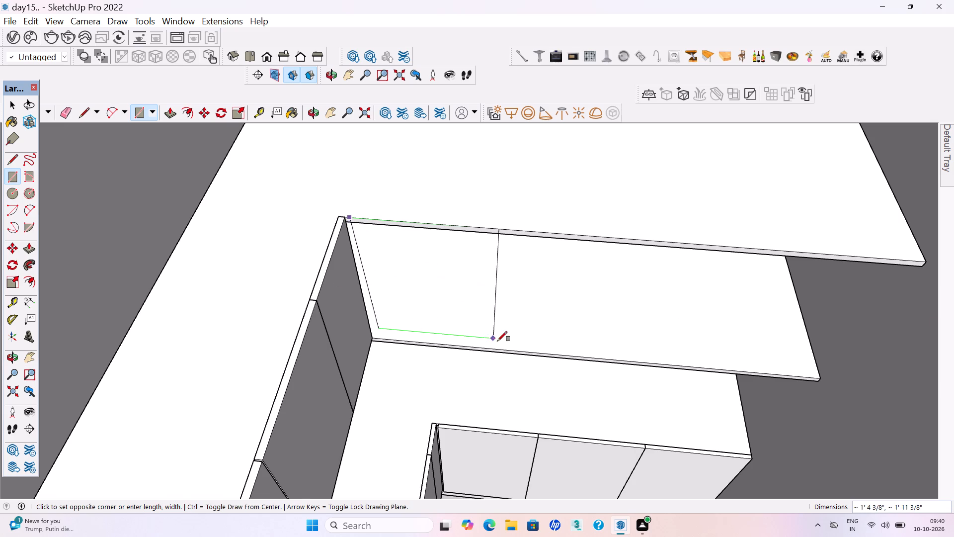
left_click(514, 351)
Push/Pull the new corner door rectangle out by 18 mm.
key("p")
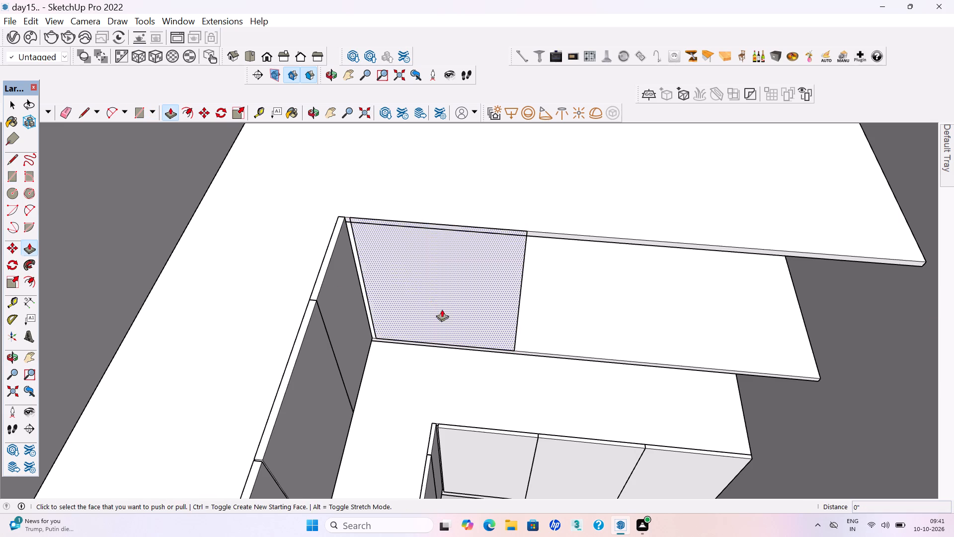
left_click(396, 264)
type("18mm")
key("Return")
key("space")
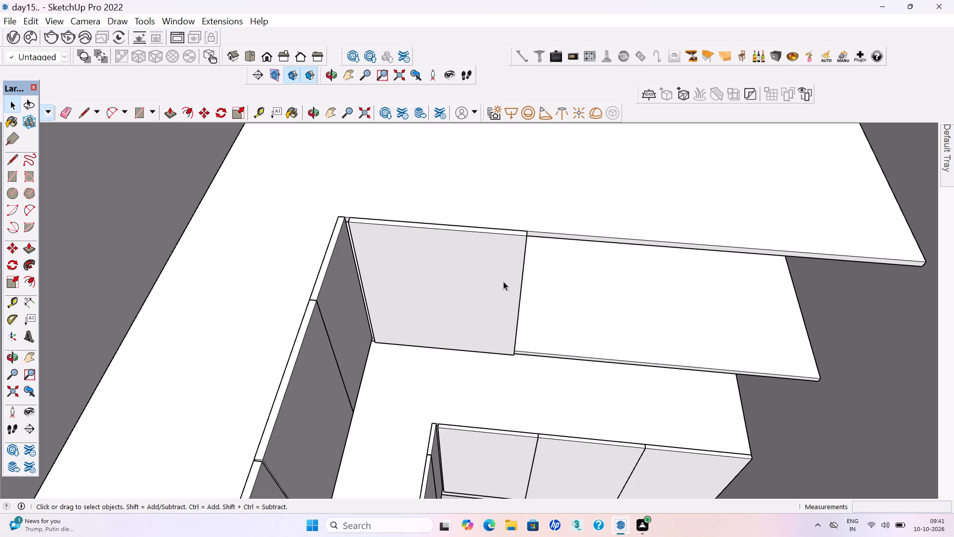
Make the corner door panel on this overhead leg a group.
triple_click(433, 268)
right_click(433, 268)
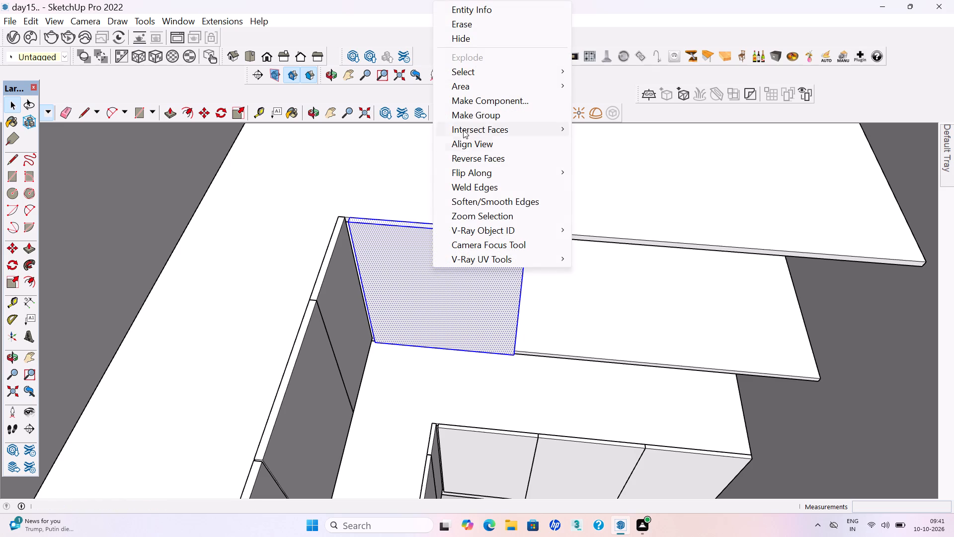
left_click(463, 112)
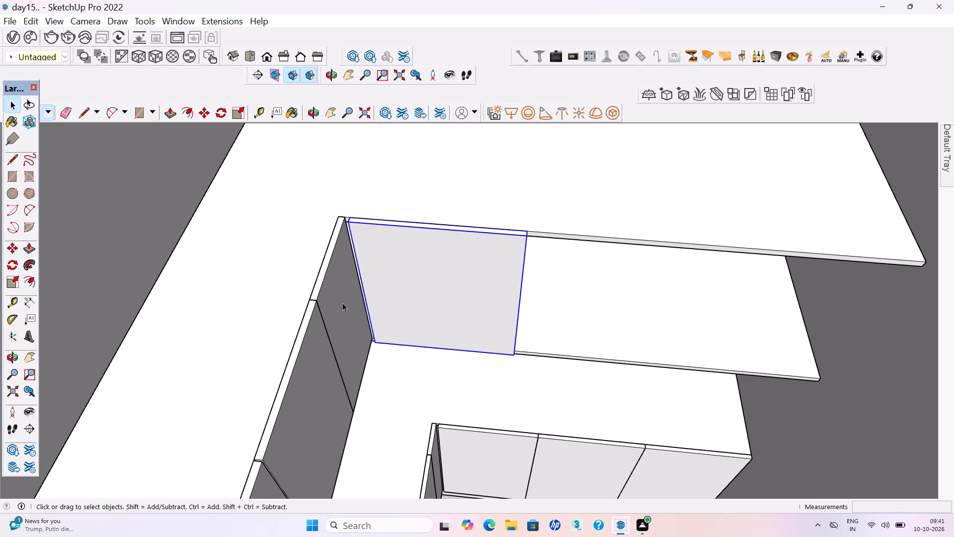
Draw a second door rectangle about 1'6 15/16" by 1'11 5/16" beside the corner door and pull it about 11/16", flush with that door.
key("r")
scroll(642, 239, "up", 4)
scroll(573, 239, "up", 2)
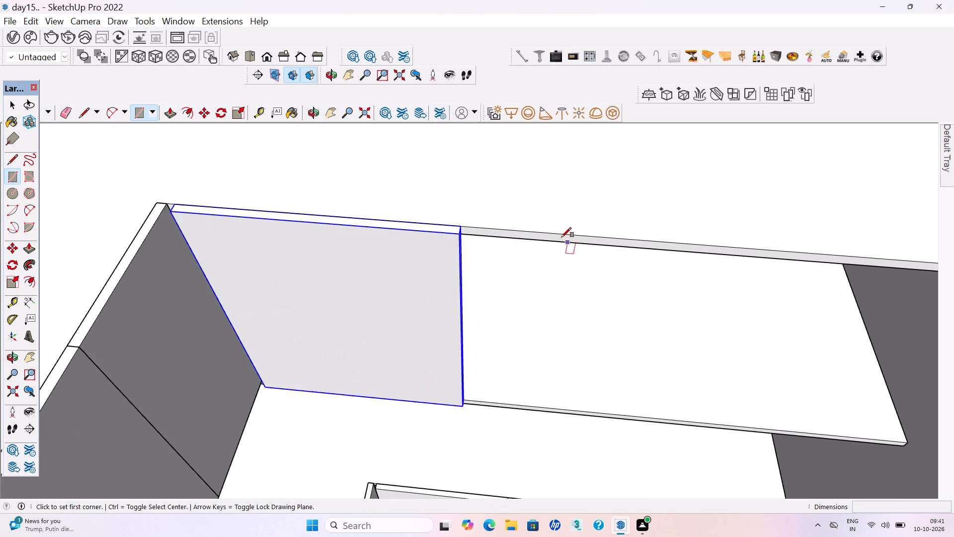
scroll(561, 237, "up", 5)
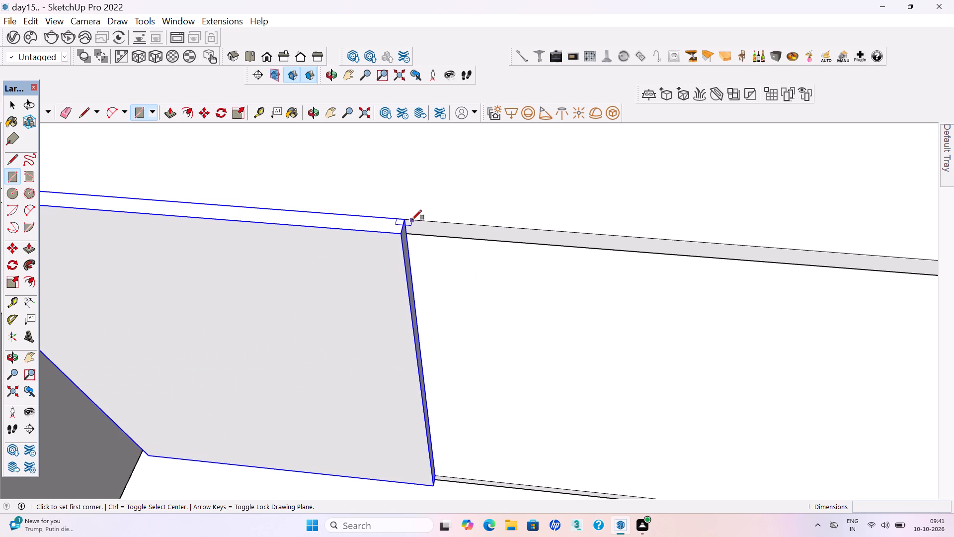
left_click(410, 220)
scroll(410, 220, "down", 7)
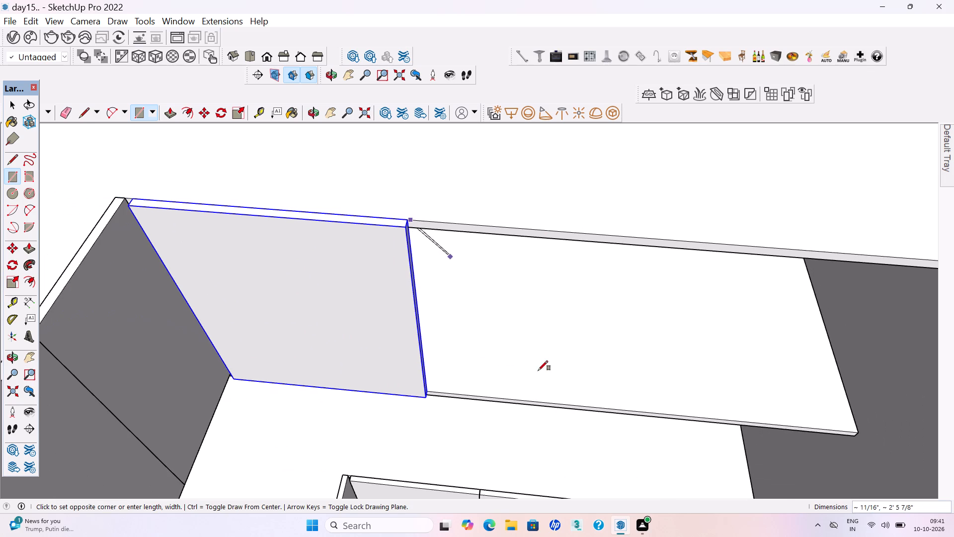
scroll(543, 391, "down", 4)
left_click(597, 401)
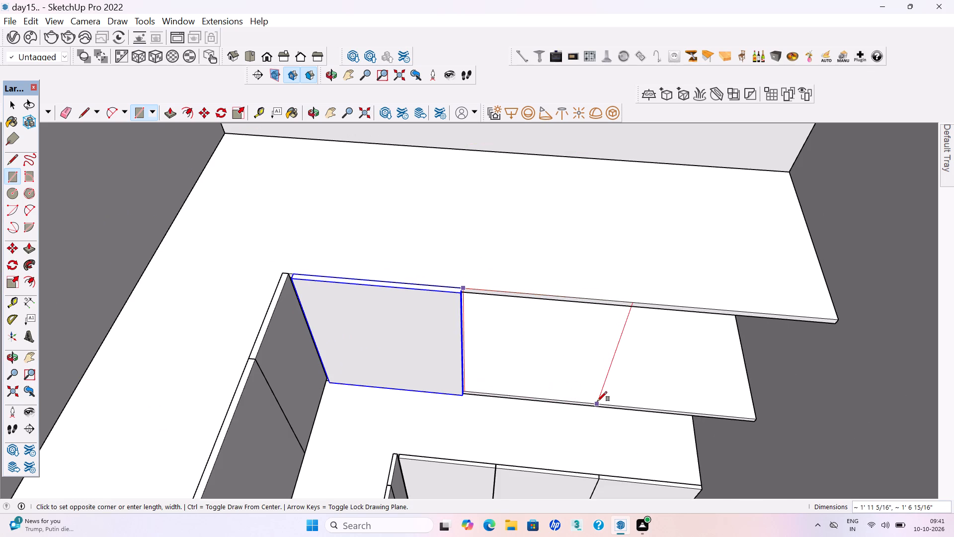
key("p")
left_click(481, 312)
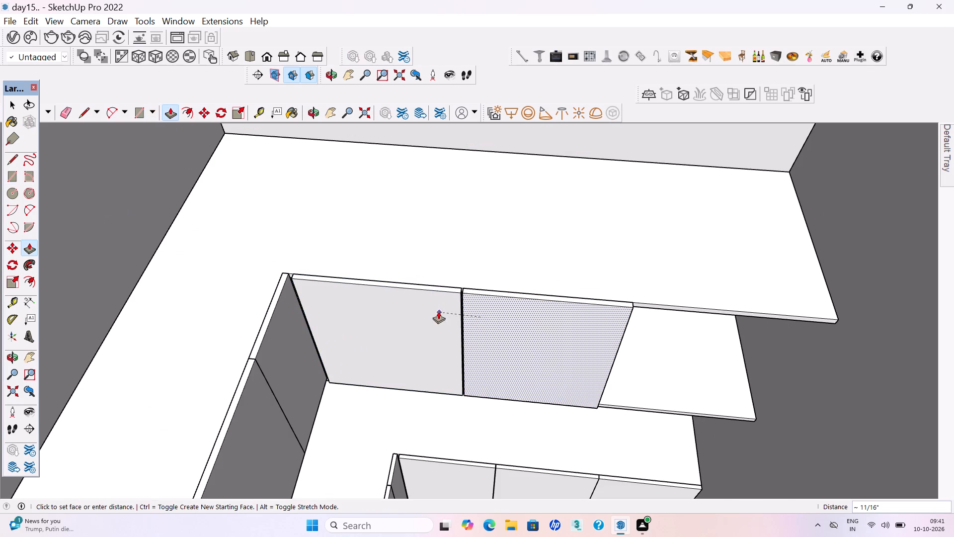
left_click(430, 311)
key("space")
Make the second door panel on this overhead leg a group.
triple_click(521, 313)
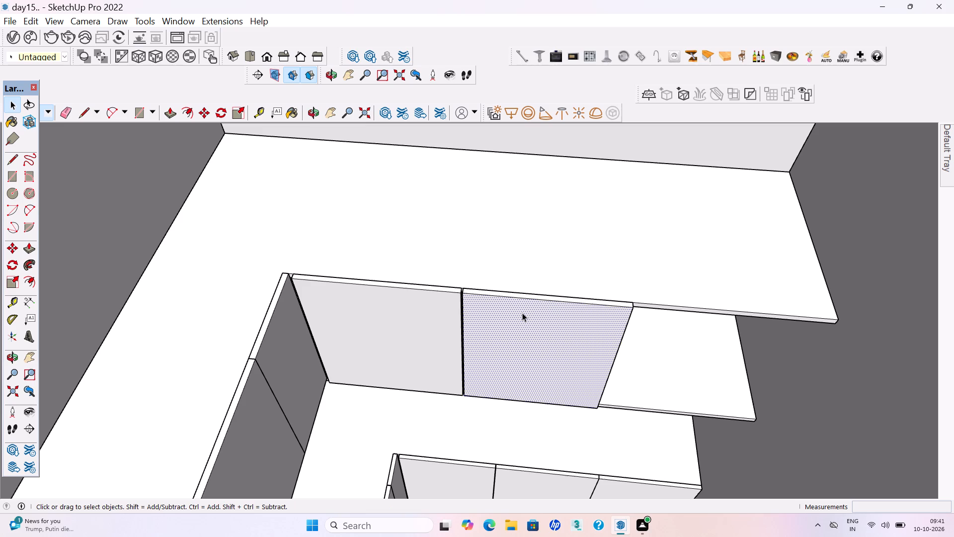
left_click(522, 313)
right_click(524, 314)
left_click(567, 162)
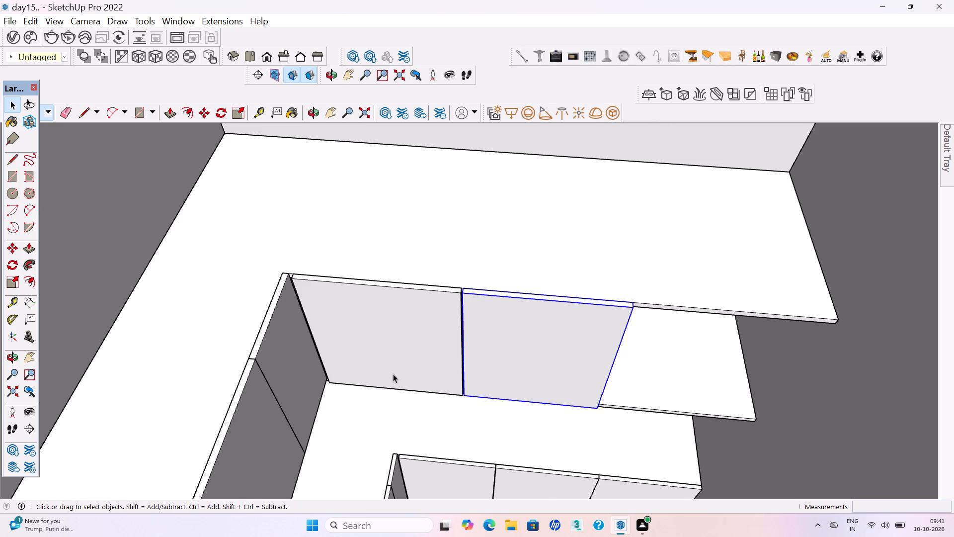
Draw a third door rectangle about 1'10 1/16" by 1'11 5/16" over the remaining opening and pull it flush with the second door.
scroll(362, 398, "down", 3)
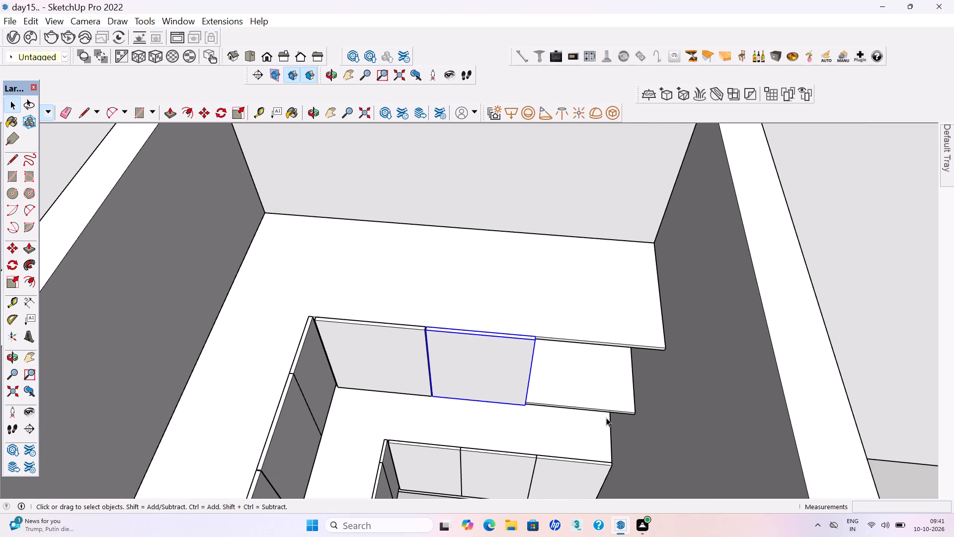
key("r")
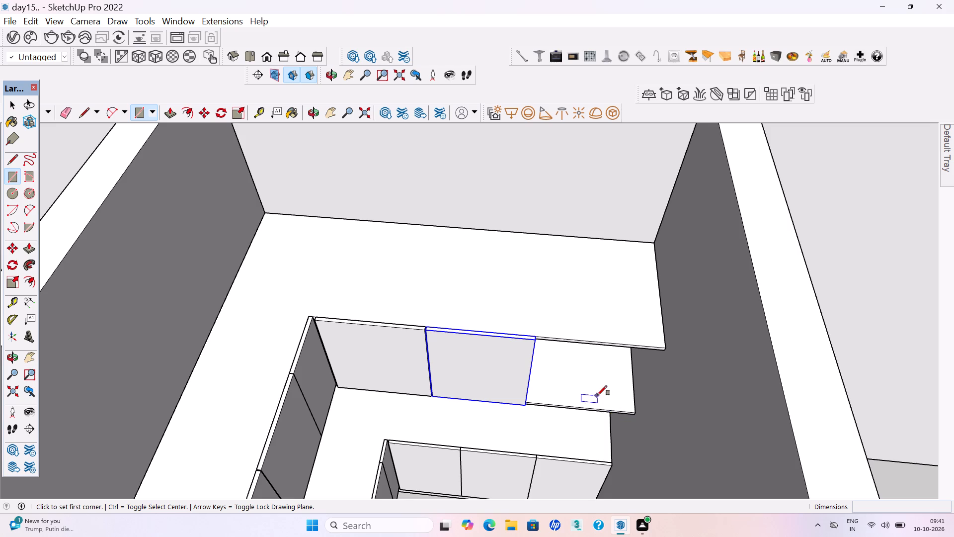
scroll(632, 392, "up", 5)
middle_click_drag(631, 432, 641, 389)
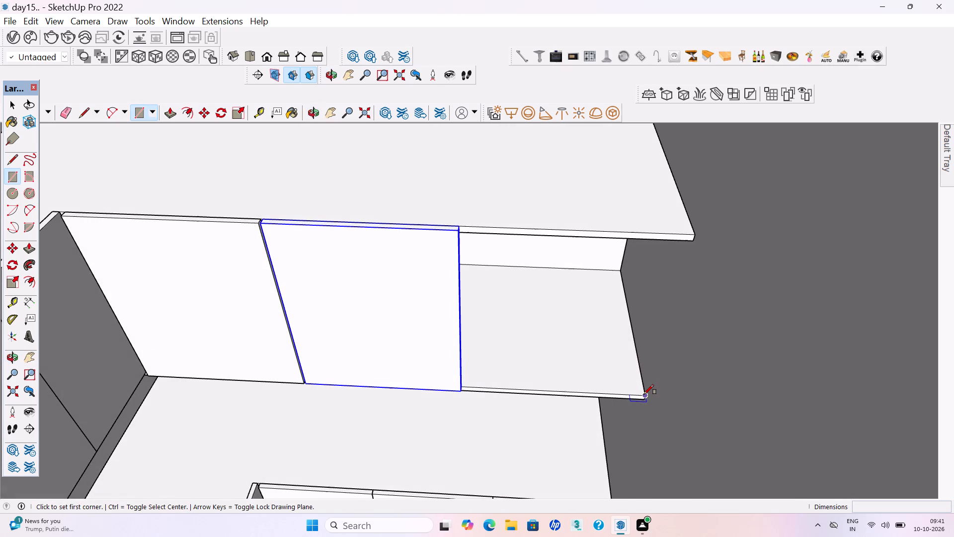
left_click(644, 394)
left_click(461, 226)
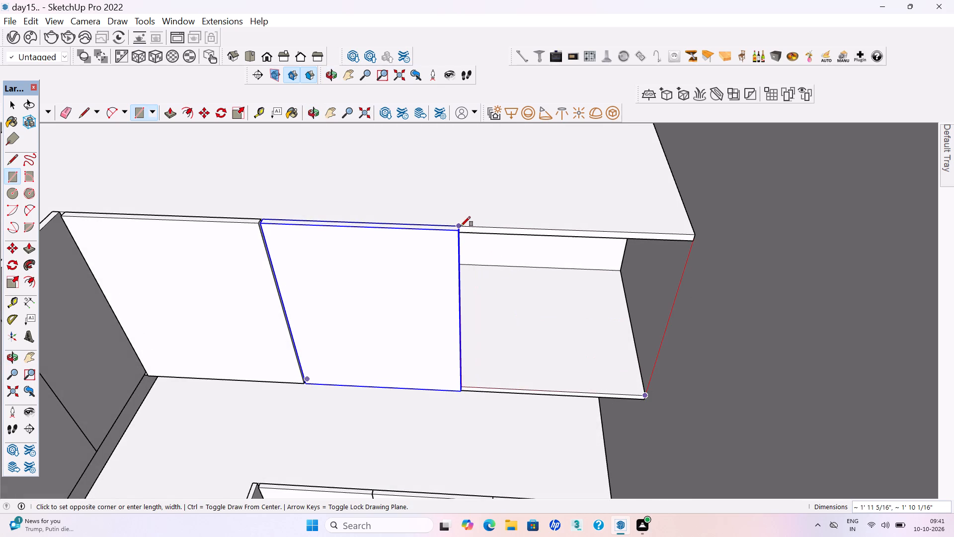
key("p")
left_click(477, 278)
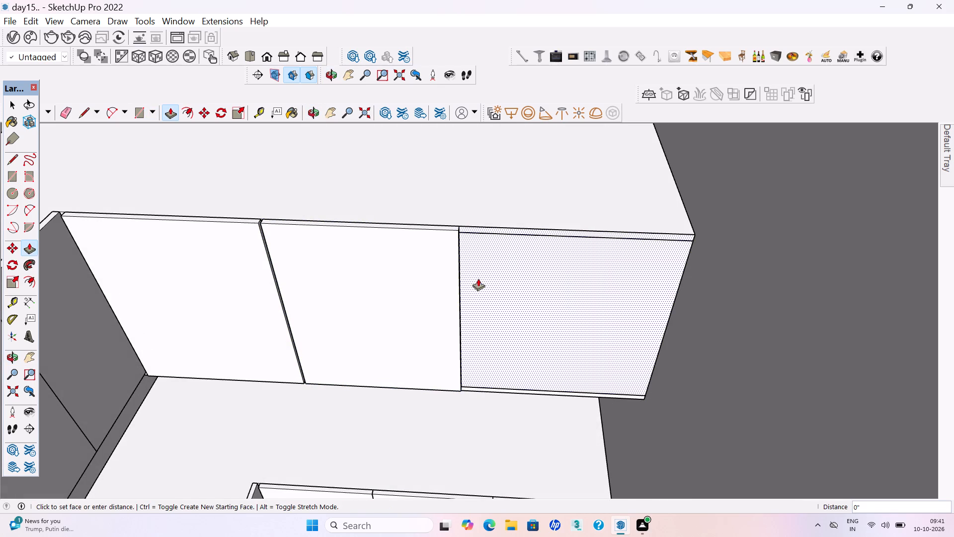
left_click(388, 280)
key("space")
Select the whole third door panel on this overhead leg and make it a group.
scroll(431, 319, "down", 2)
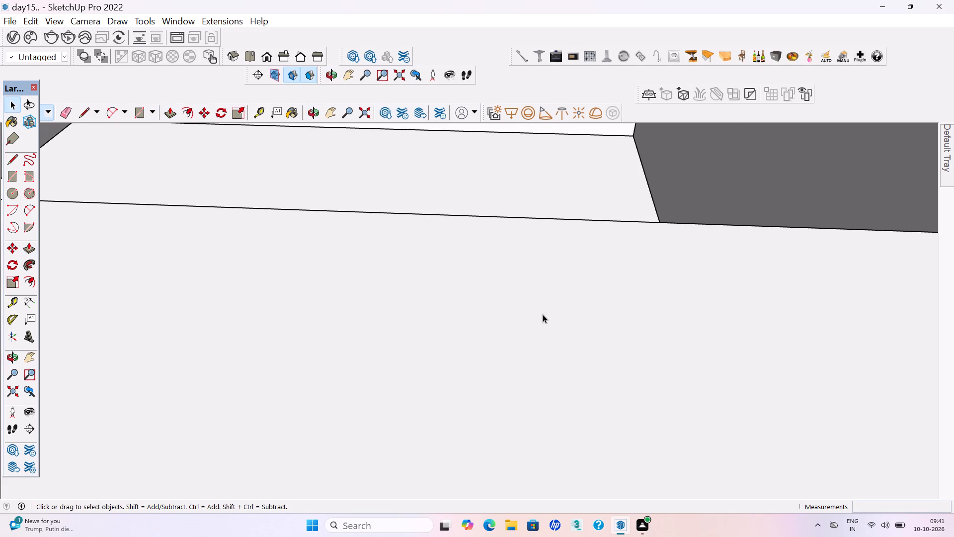
scroll(504, 294, "down", 20)
scroll(504, 294, "down", 1)
scroll(534, 327, "down", 3)
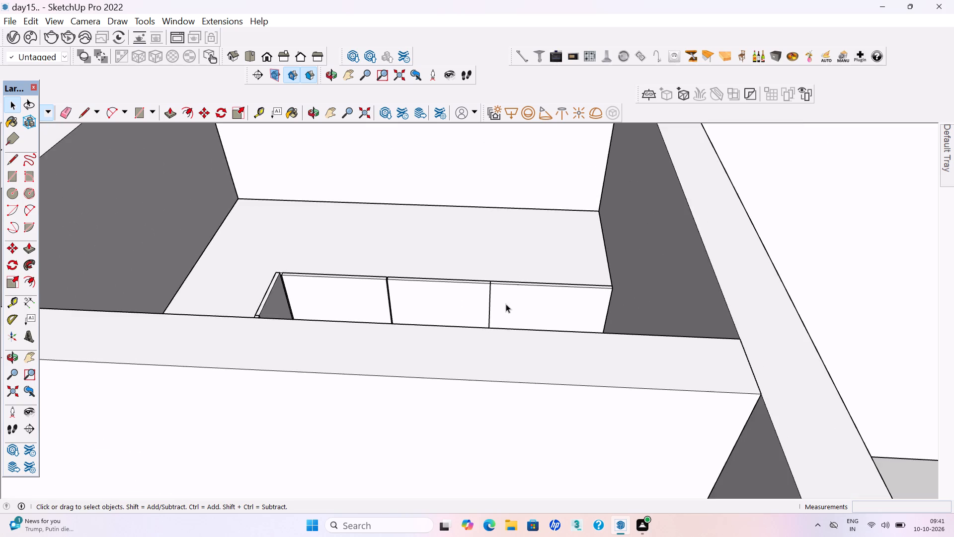
middle_click_drag(502, 294, 497, 334)
scroll(554, 332, "up", 2)
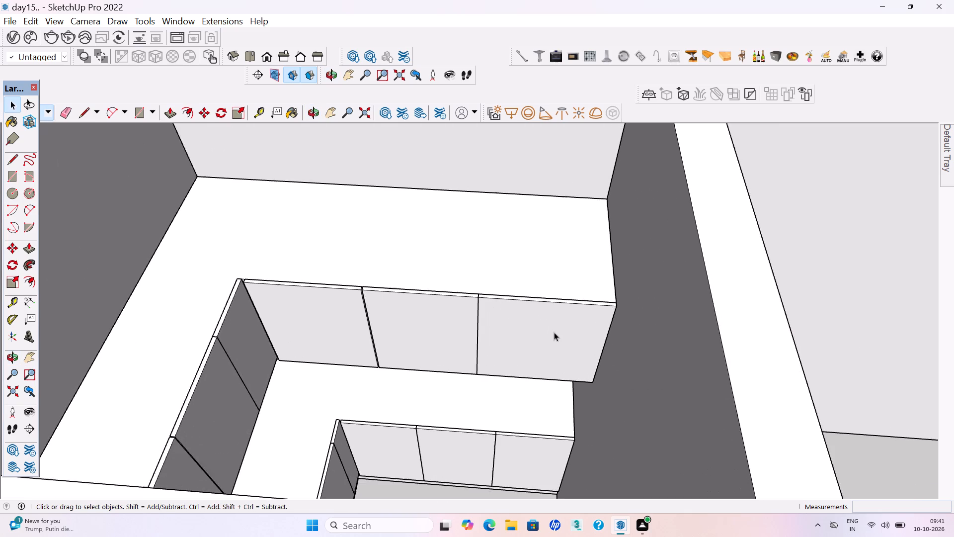
scroll(554, 332, "up", 1)
double_click(534, 333)
double_click(530, 332)
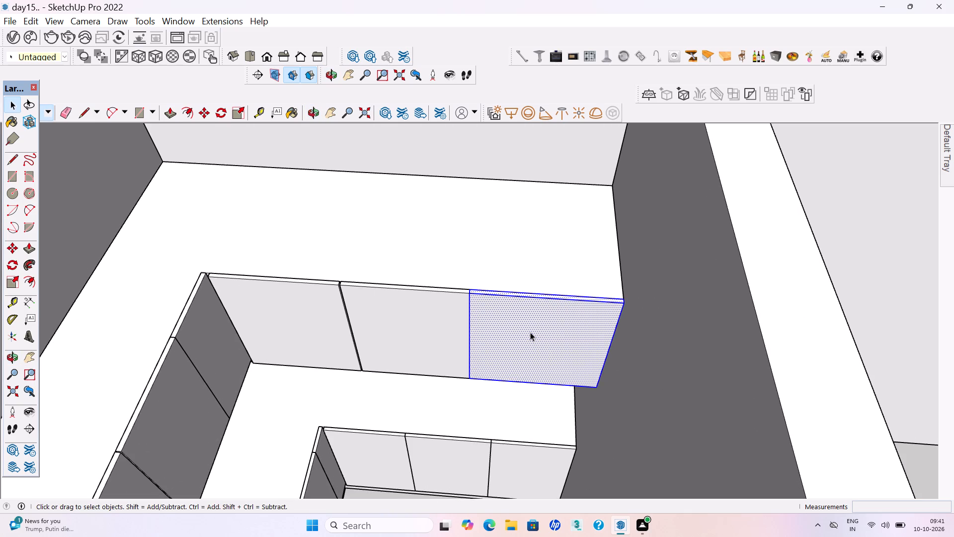
right_click(530, 332)
left_click(567, 178)
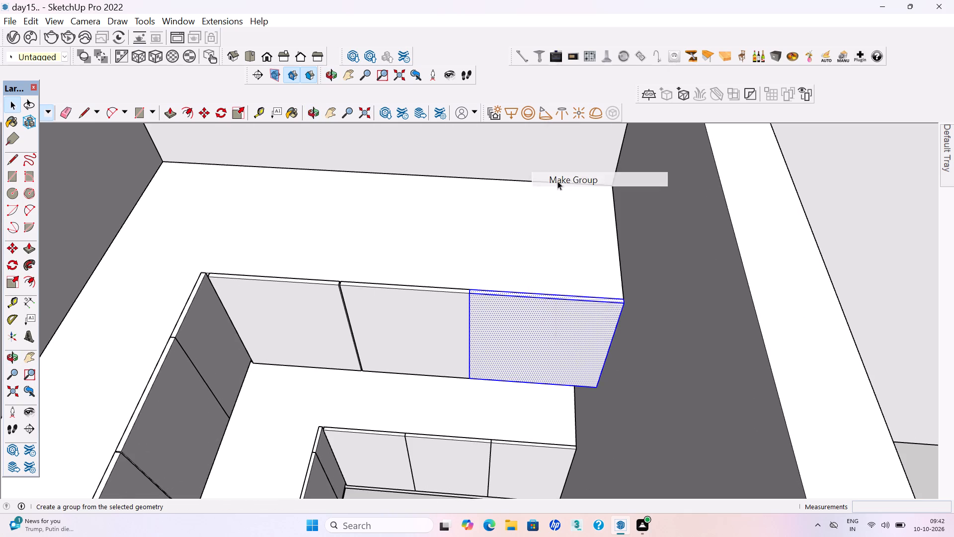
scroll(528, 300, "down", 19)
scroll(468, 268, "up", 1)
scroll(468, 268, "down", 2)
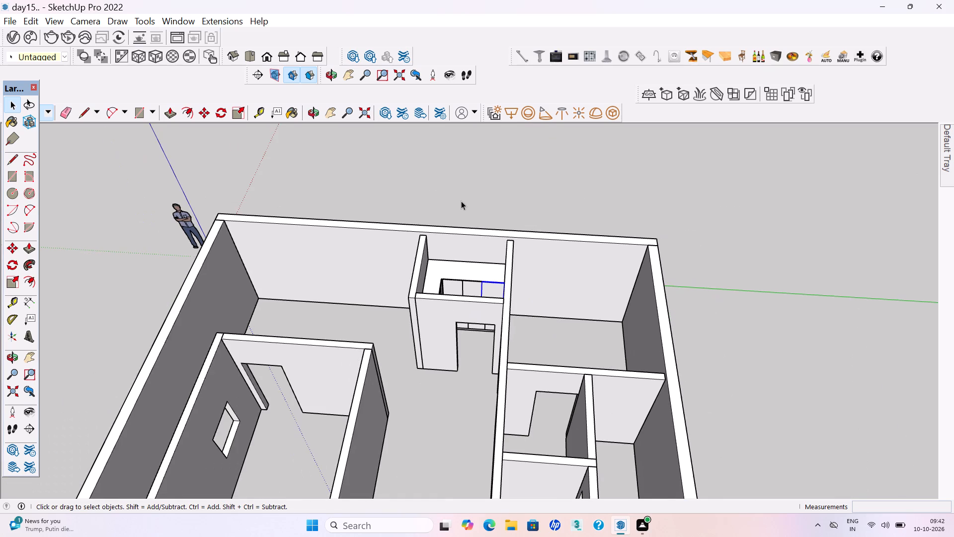
Clear the selection and save the model.
left_click(461, 201)
scroll(481, 214, "up", 2)
key("ctrl+s")
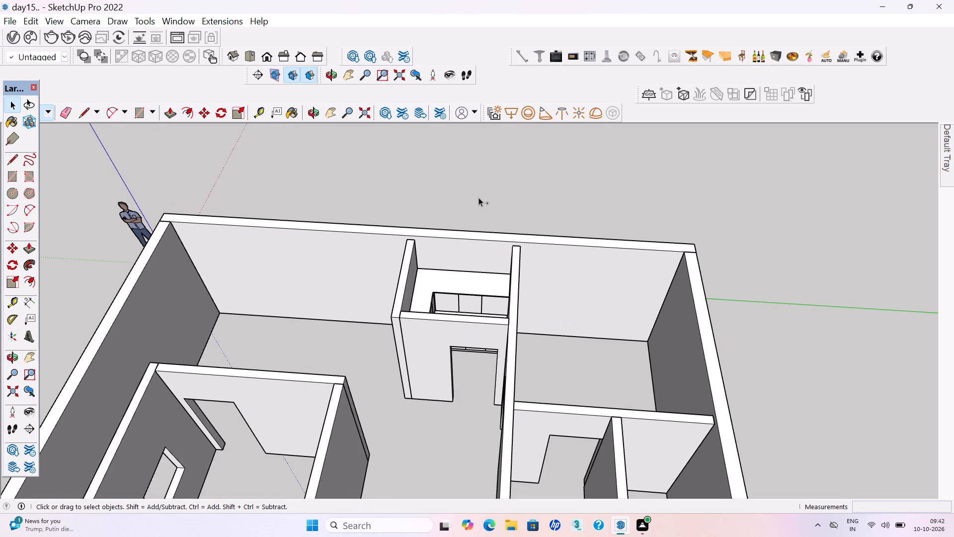
key("ctrl+s")
key("ctrl+s")
scroll(491, 230, "down", 1)
key("ctrl+s")
key("ctrl+s")
key("ctrl+s")
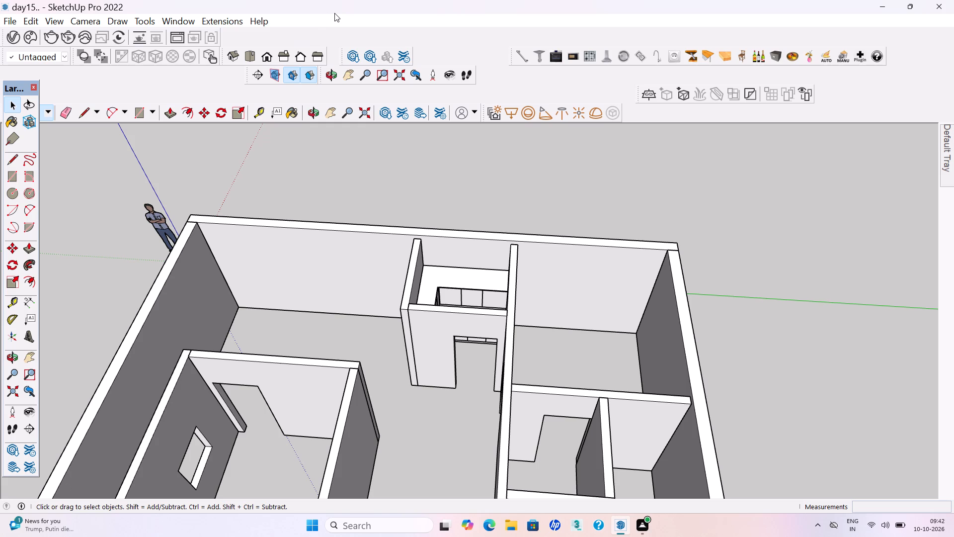
Place a guide 2' above the overhead cabinet's top edge on the short end wall of the small room.
scroll(334, 13, "down", 1)
middle_click_drag(398, 25, 395, 11)
middle_click_drag(395, 11, 392, 0)
scroll(495, 329, "down", 1)
middle_click_drag(494, 328, 291, 286)
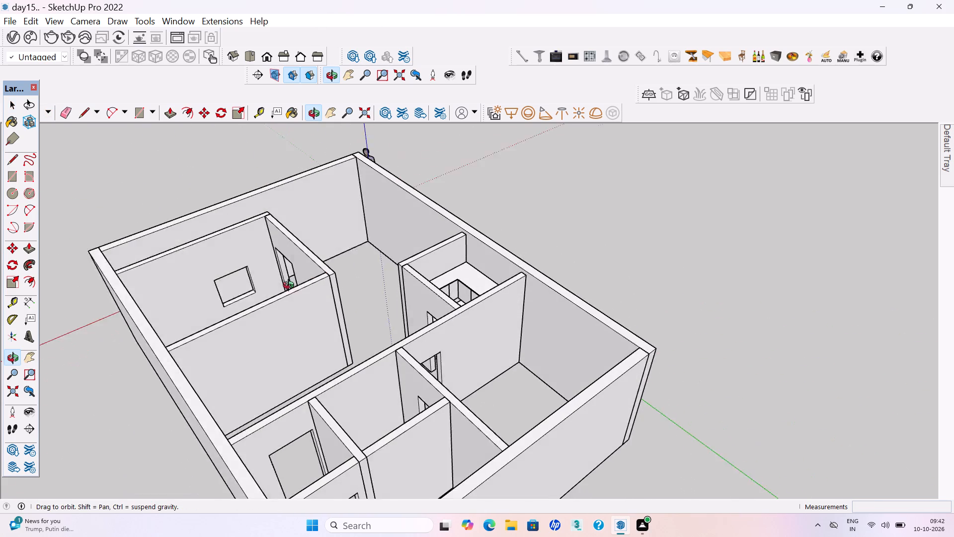
middle_click_drag(291, 286, 286, 286)
scroll(617, 288, "down", 1)
middle_click_drag(603, 299, 535, 308)
scroll(432, 256, "up", 5)
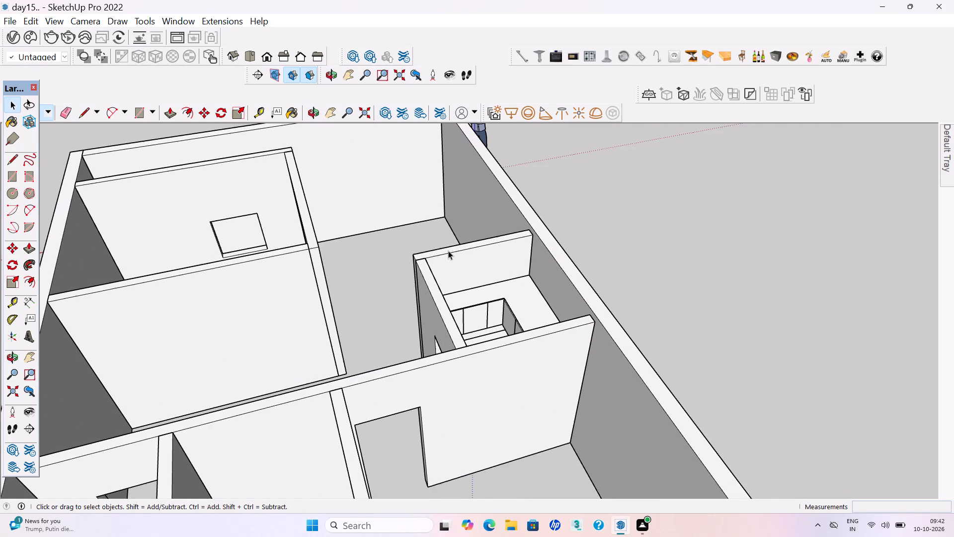
scroll(448, 251, "up", 4)
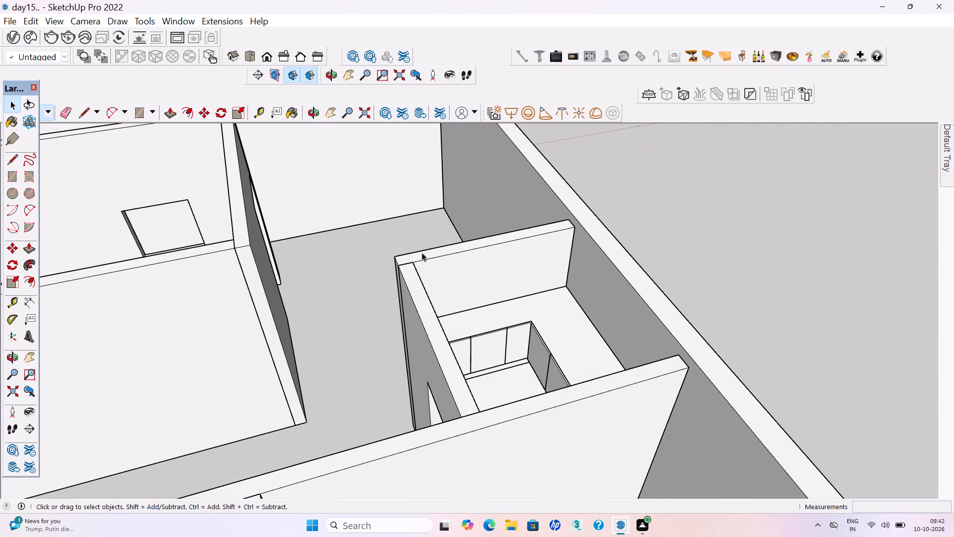
scroll(408, 256, "down", 1)
middle_click_drag(390, 276, 384, 282)
scroll(453, 253, "up", 4)
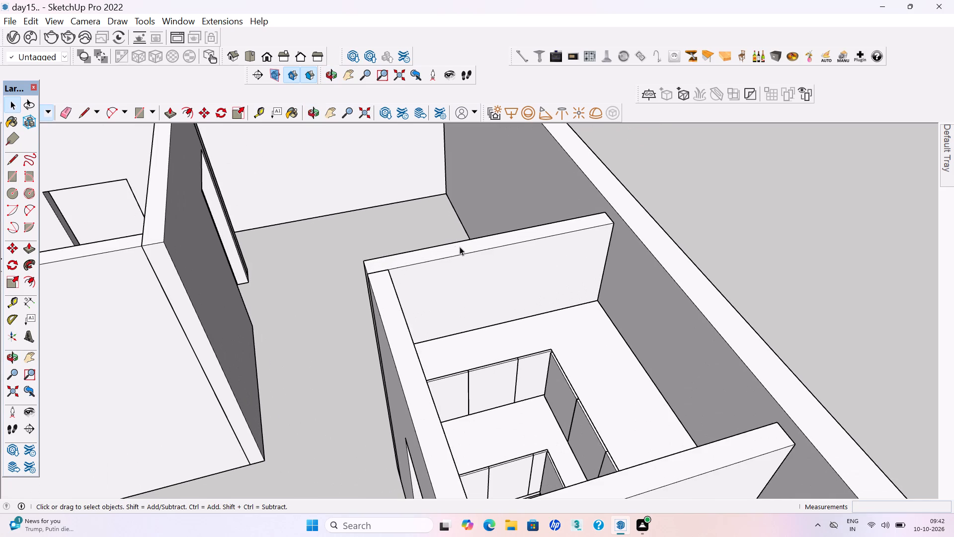
middle_click_drag(559, 308, 470, 307)
scroll(587, 425, "up", 2)
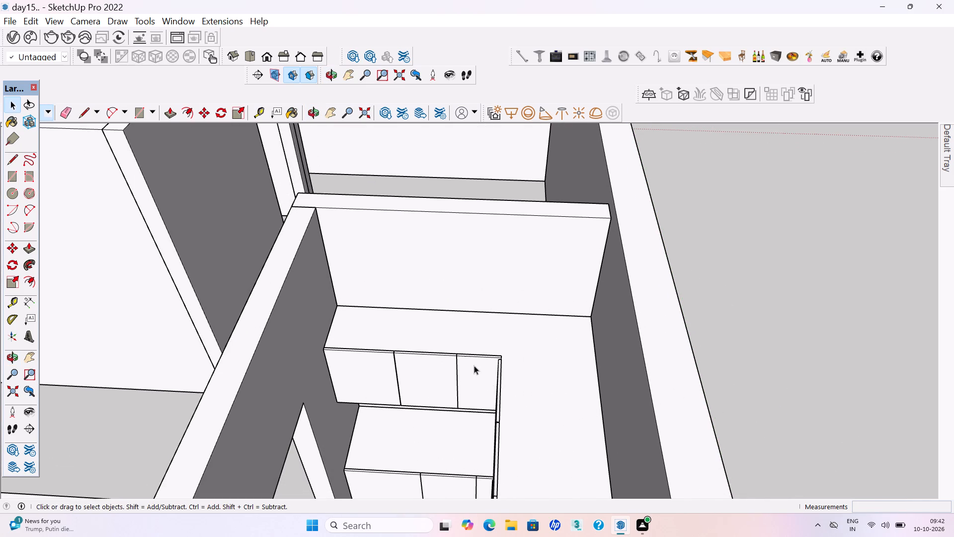
key("t")
left_click(438, 311)
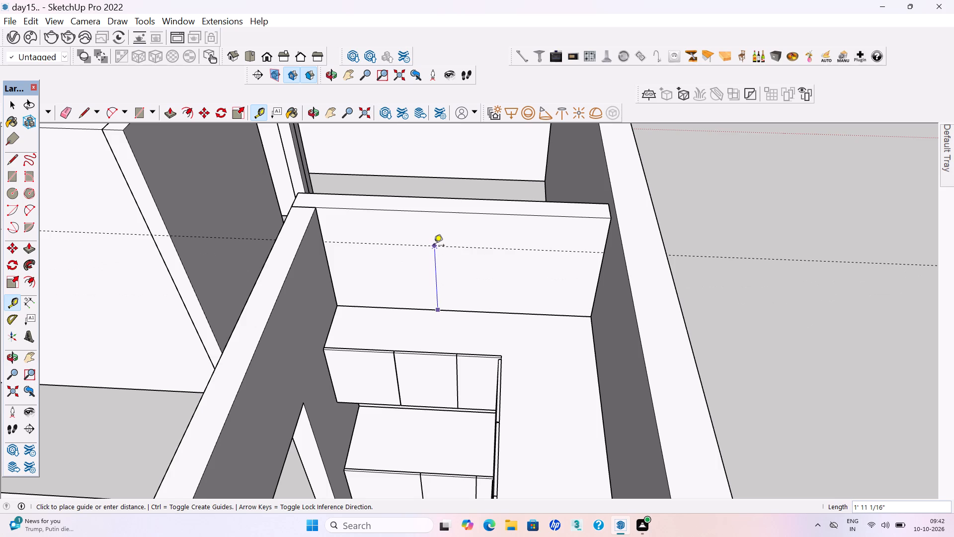
type("2'")
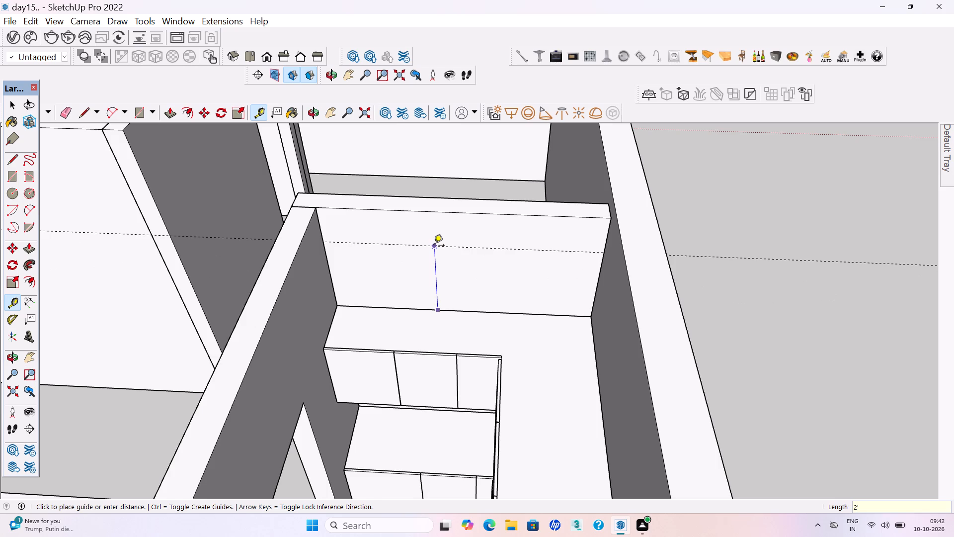
key("Return")
key("space")
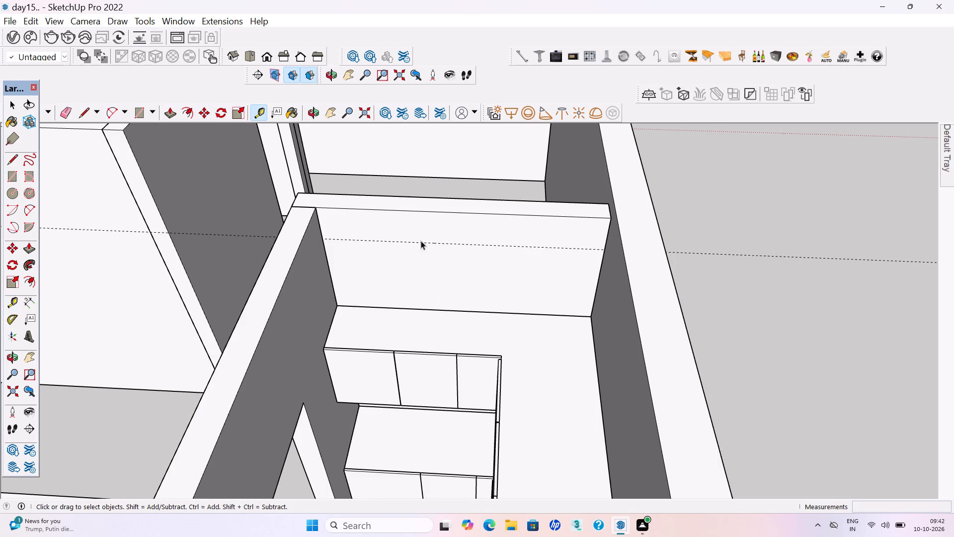
Draw a wall-wide rectangle between the guide and the overhead cabinet's top, and make it a group.
key("r")
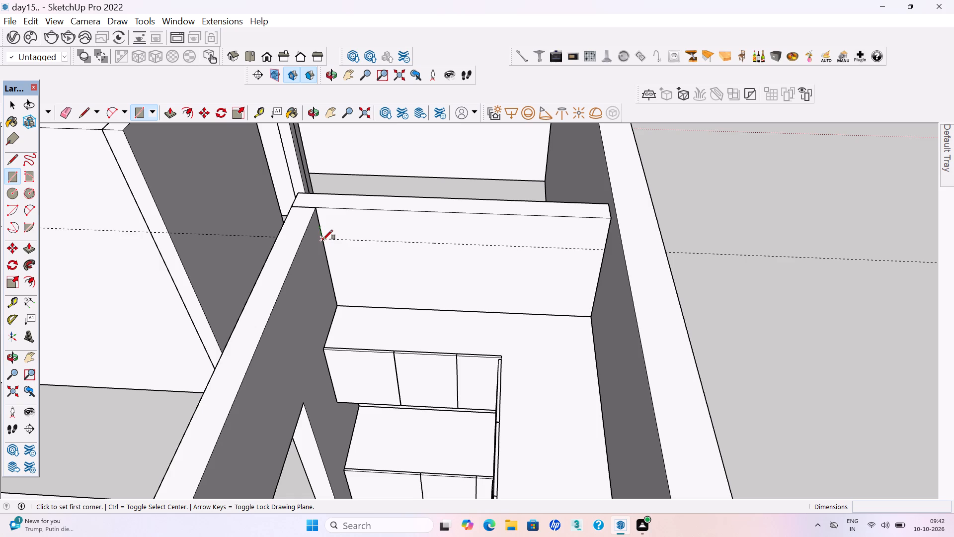
left_click(323, 240)
left_click(591, 318)
key("space")
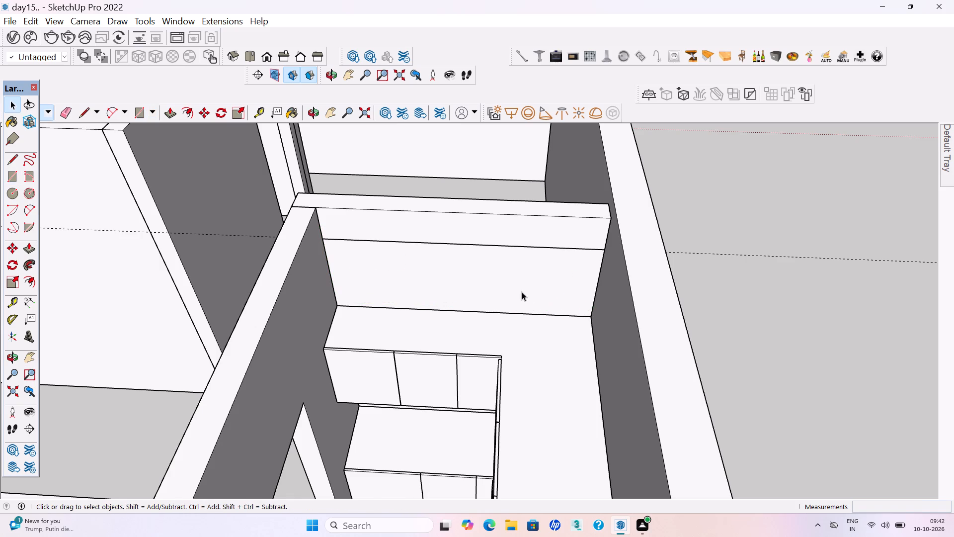
double_click(522, 292)
right_click(522, 292)
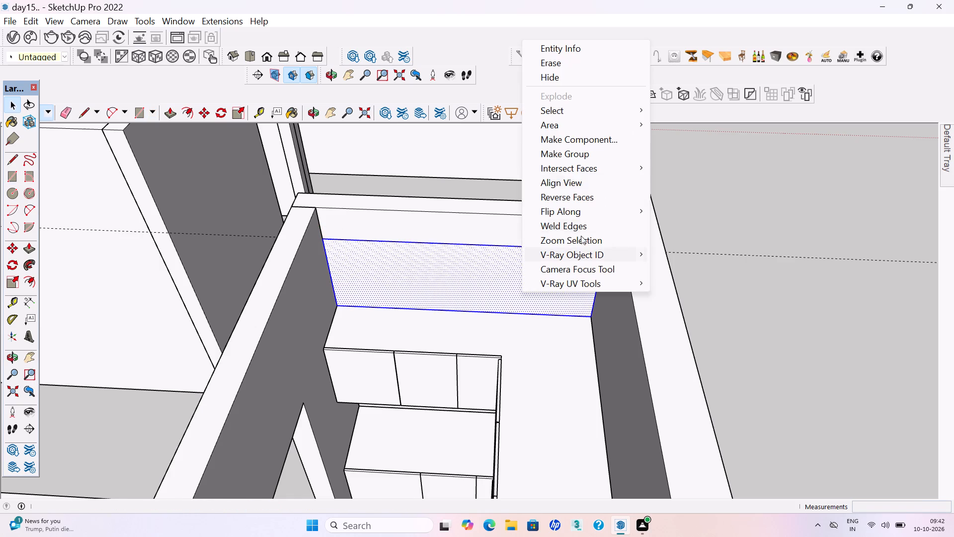
left_click(548, 157)
Open the new group and extrude its face 2' into the room as a loft cabinet.
double_click(503, 301)
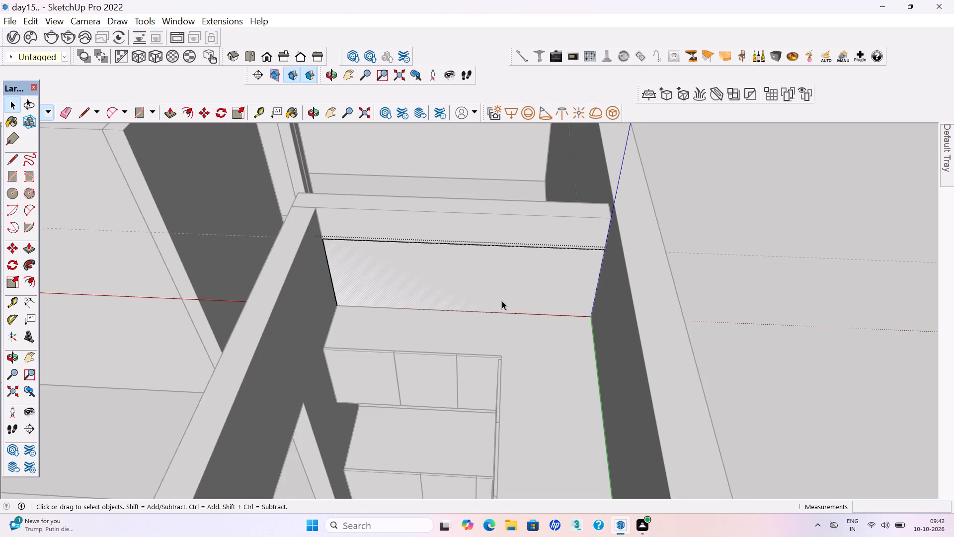
left_click(499, 299)
key("p")
left_click(499, 290)
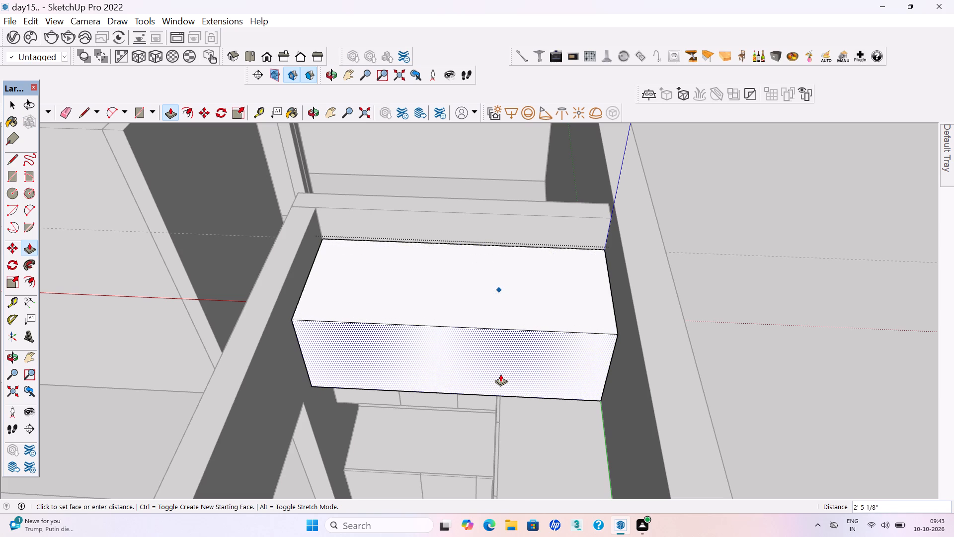
type("2'")
key("Return")
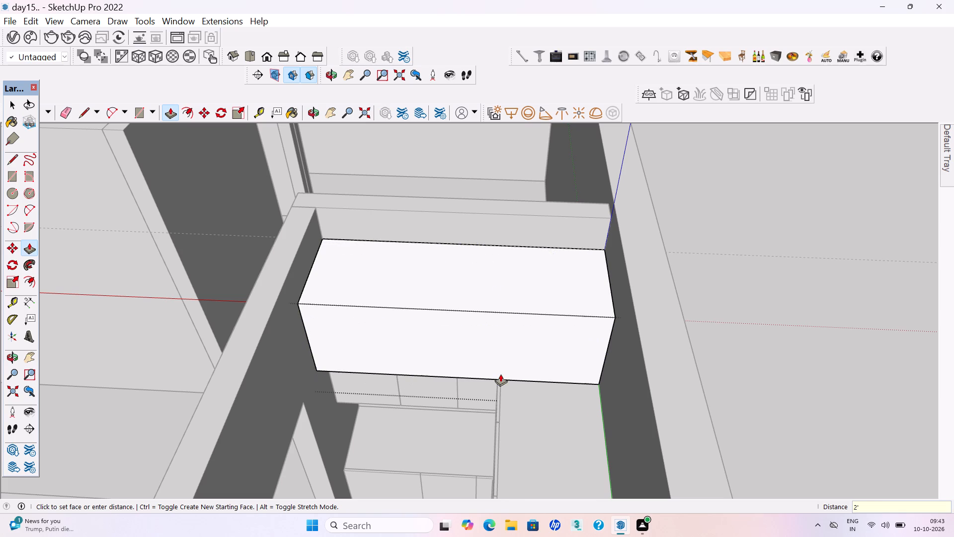
key("space")
Offset the loft cabinet's front face inward by 18 mm to form its frame.
left_click(499, 348)
key("f")
left_click(497, 343)
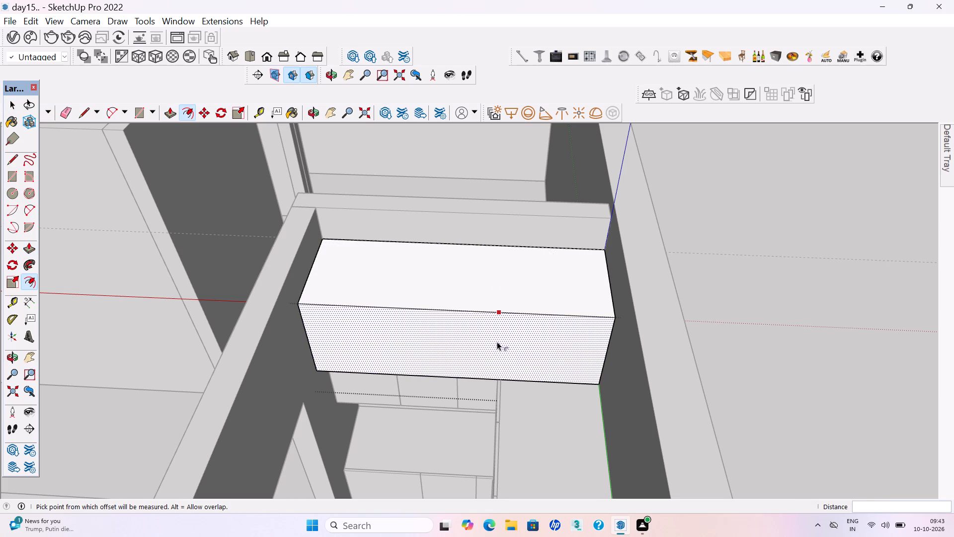
type("18mm")
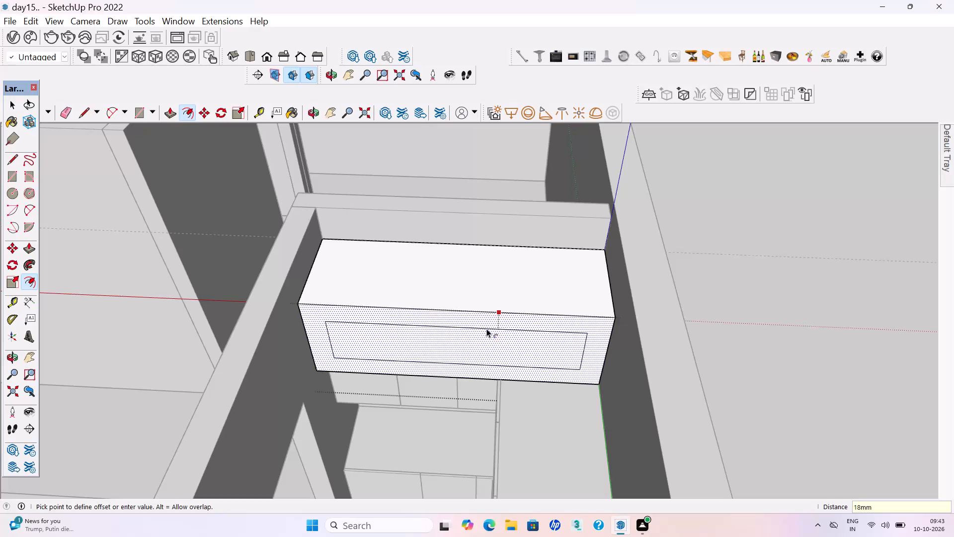
key("Return")
key("space")
Push the inner front face back to hollow out the loft cabinet, and leave the group.
left_click(496, 352)
key("p")
key("Return")
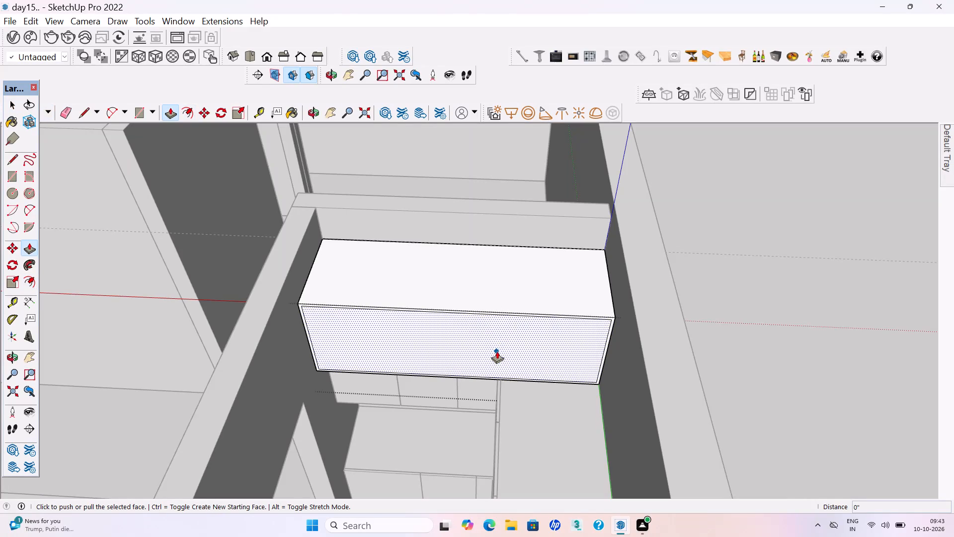
left_click(507, 367)
left_click(505, 326)
key("space")
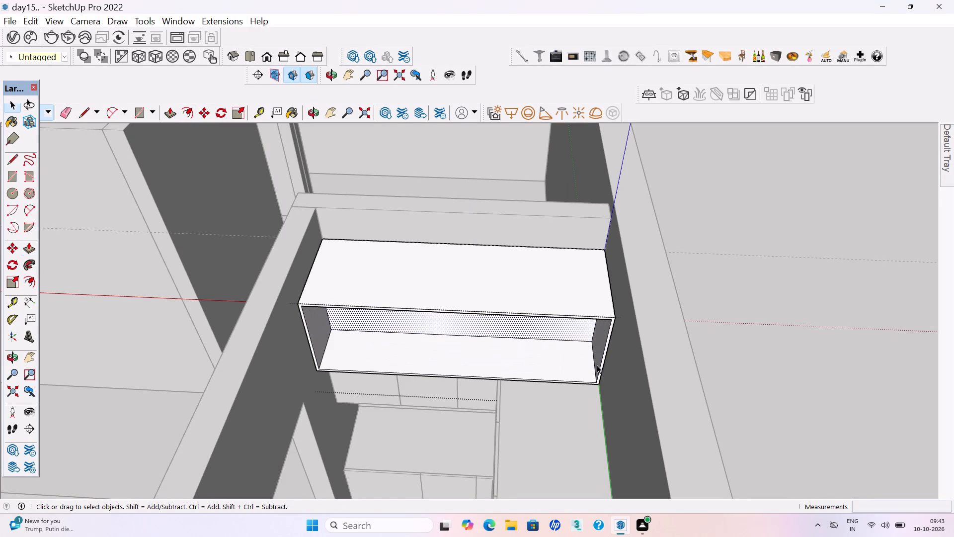
left_click(803, 385)
Save the model with the hollowed loft cabinet.
scroll(636, 402, "down", 2)
key("ctrl+s")
key("ctrl+s")
key("ctrl+s")
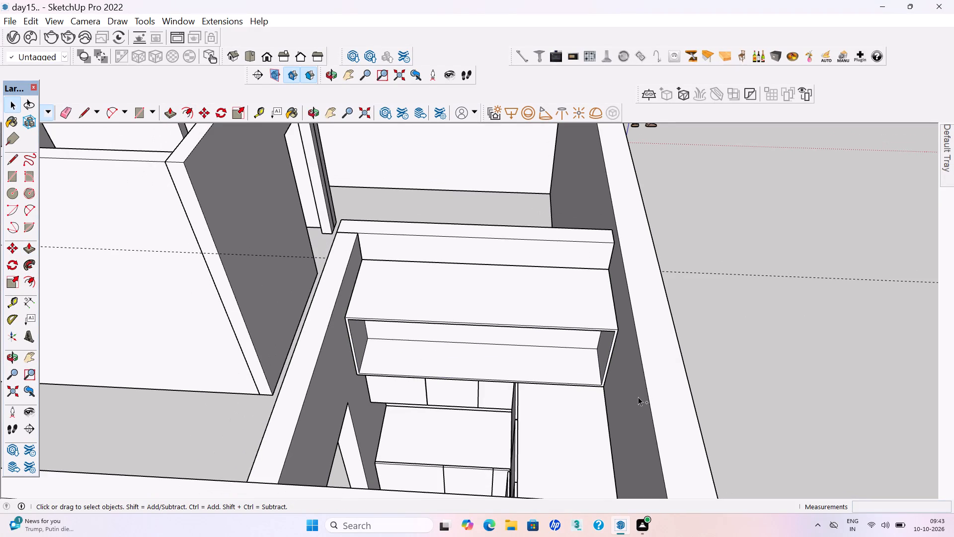
key("ctrl+s")
Place a vertical guide 2' in from the loft cabinet's outer front edge beside the long outer wall.
key("t")
scroll(610, 366, "up", 2)
middle_click_drag(617, 349, 629, 318)
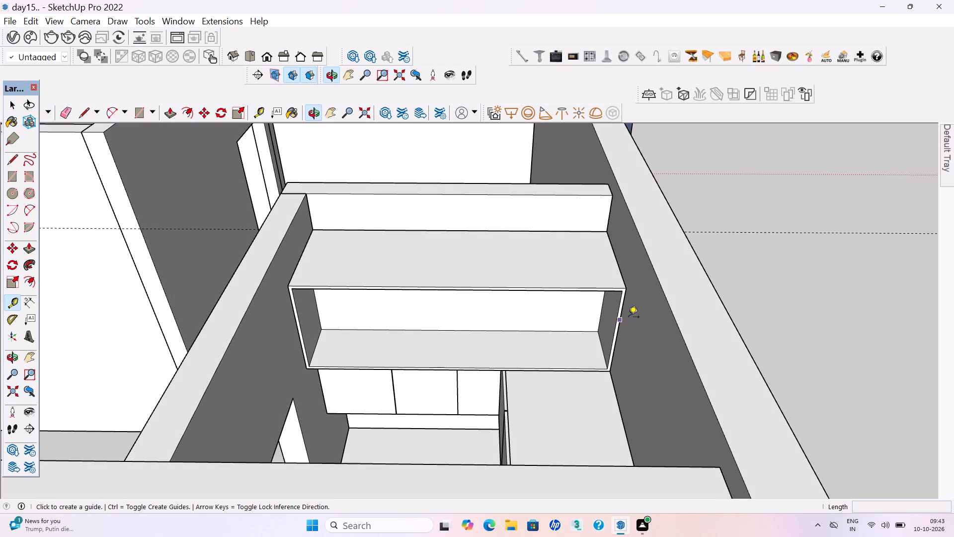
left_click(621, 316)
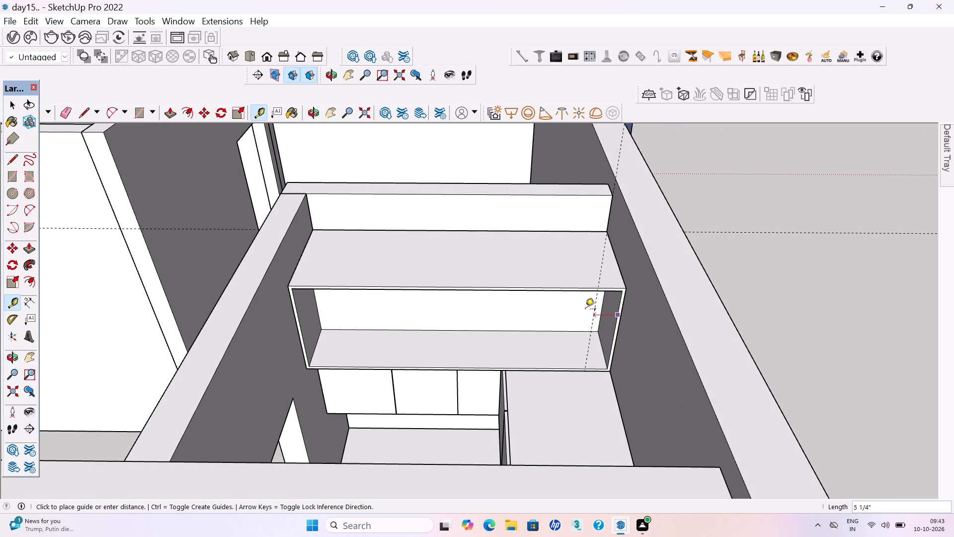
type("2'")
key("Return")
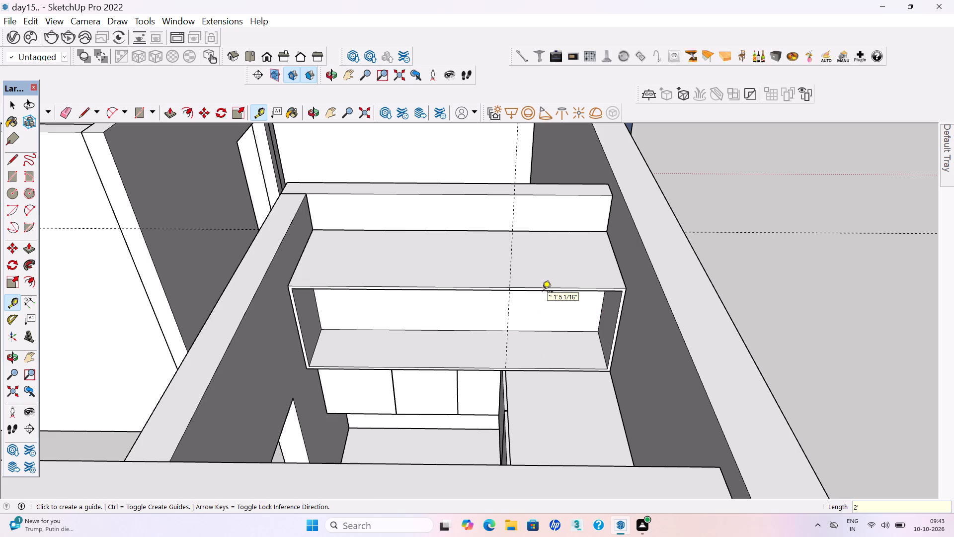
key("space")
Inside the loft cabinet group, split the front frame along the guide with short lines across its top and bottom strips.
scroll(542, 292, "up", 12)
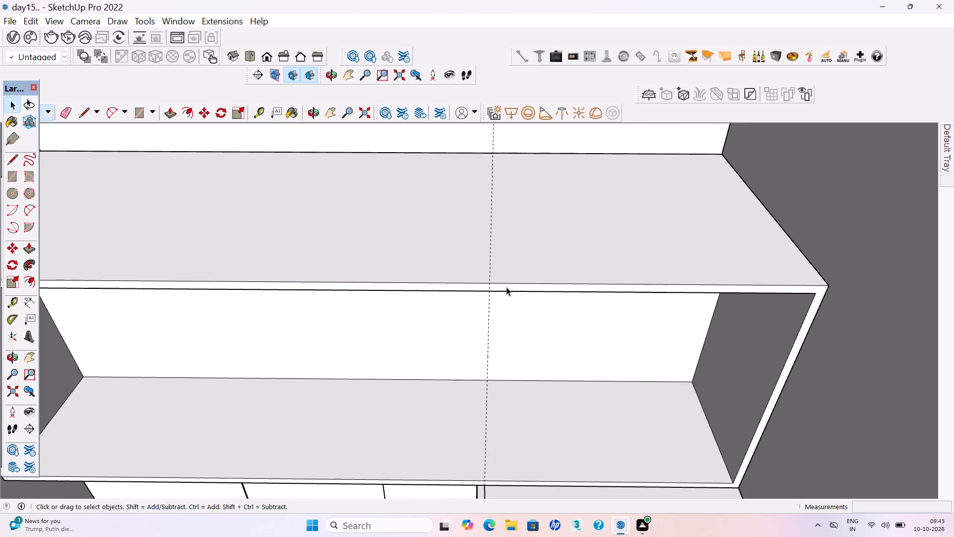
double_click(506, 287)
left_click(503, 286)
key("l")
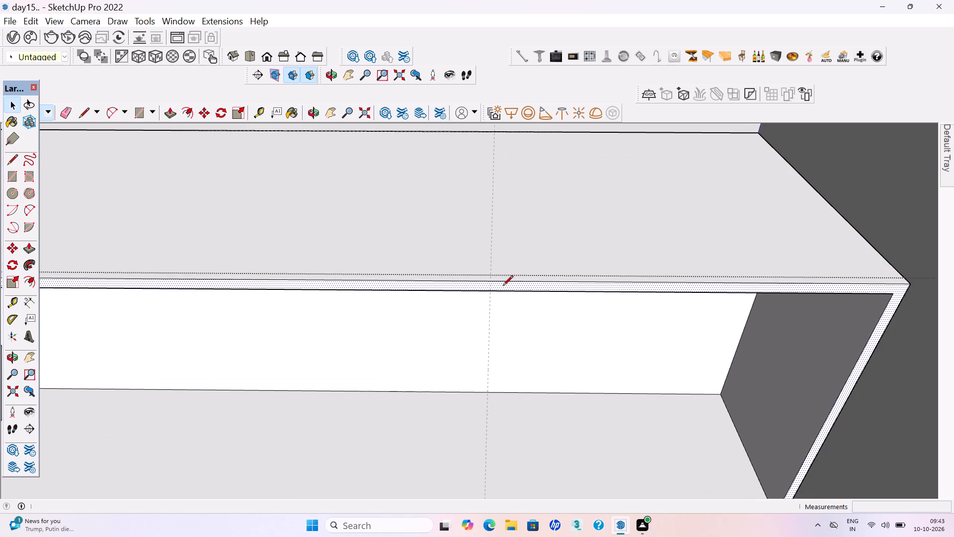
scroll(499, 291, "up", 4)
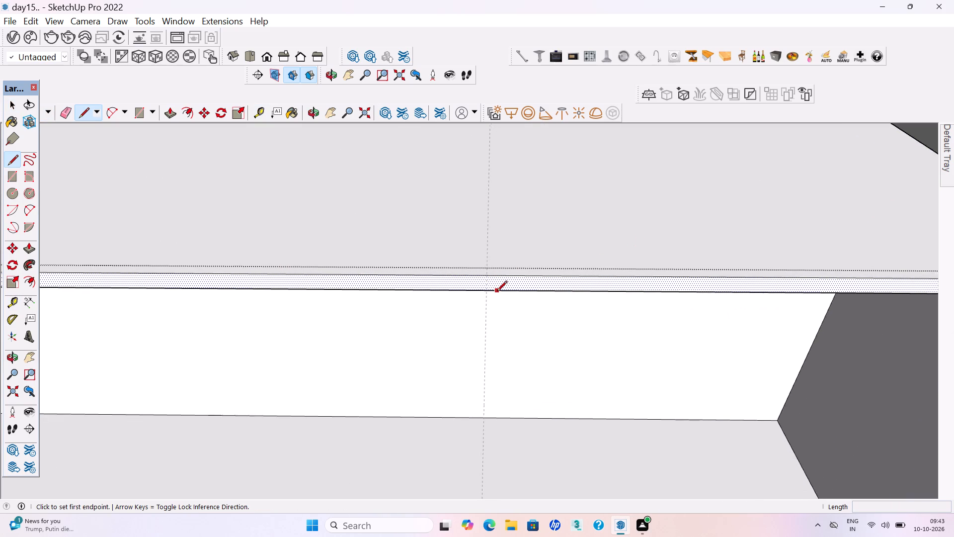
scroll(489, 293, "up", 4)
left_click(484, 286)
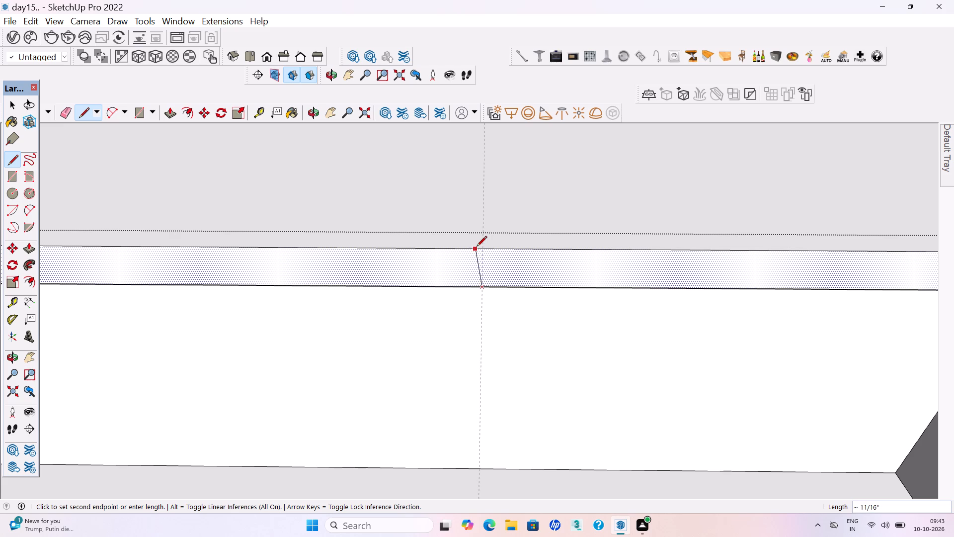
left_click(481, 251)
scroll(482, 251, "down", 16)
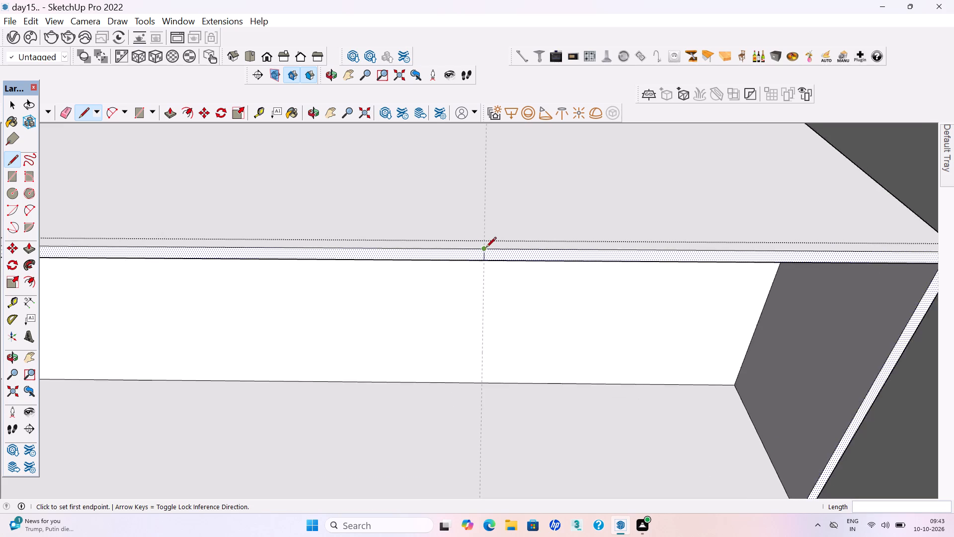
scroll(486, 248, "down", 8)
scroll(503, 391, "up", 11)
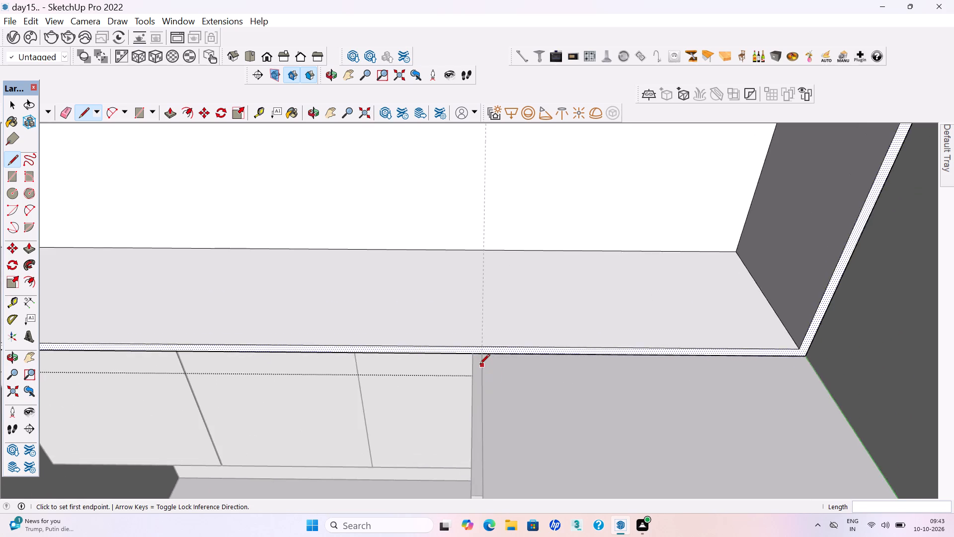
scroll(479, 365, "up", 15)
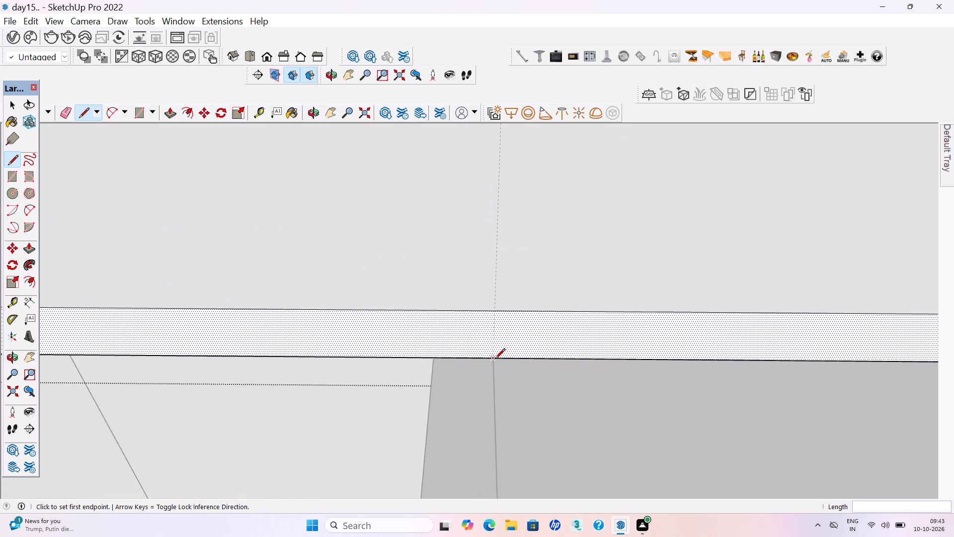
left_click(494, 359)
left_click(498, 313)
key("space")
Pull the 2' wide section of the loft cabinet's front frame out 4' 6" along the long outer wall, and leave the group.
left_click(513, 340)
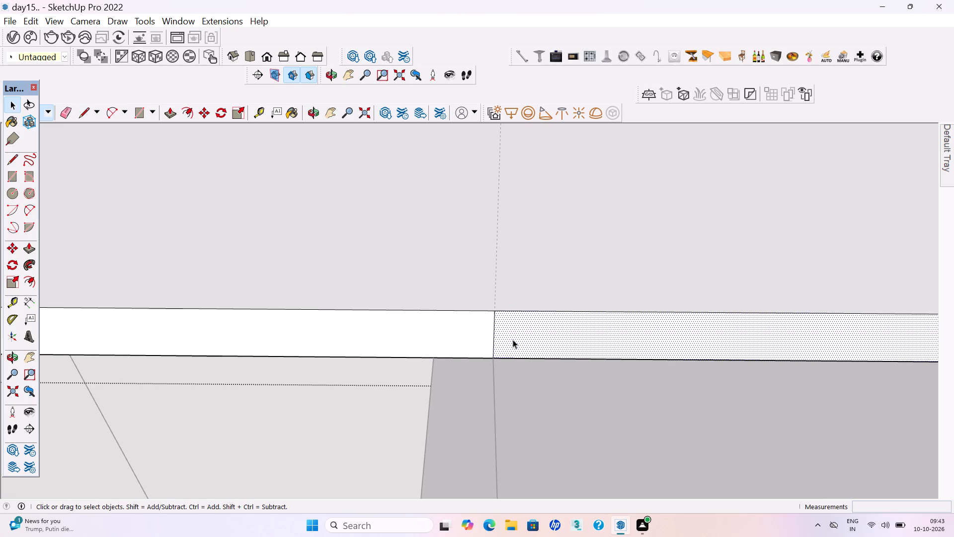
key("p")
key("Return")
left_click(513, 326)
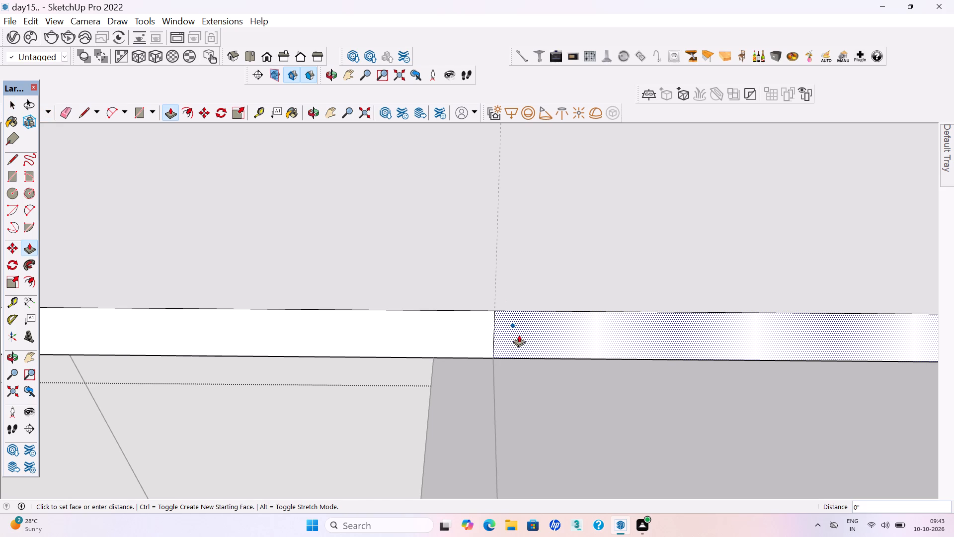
scroll(546, 374, "down", 17)
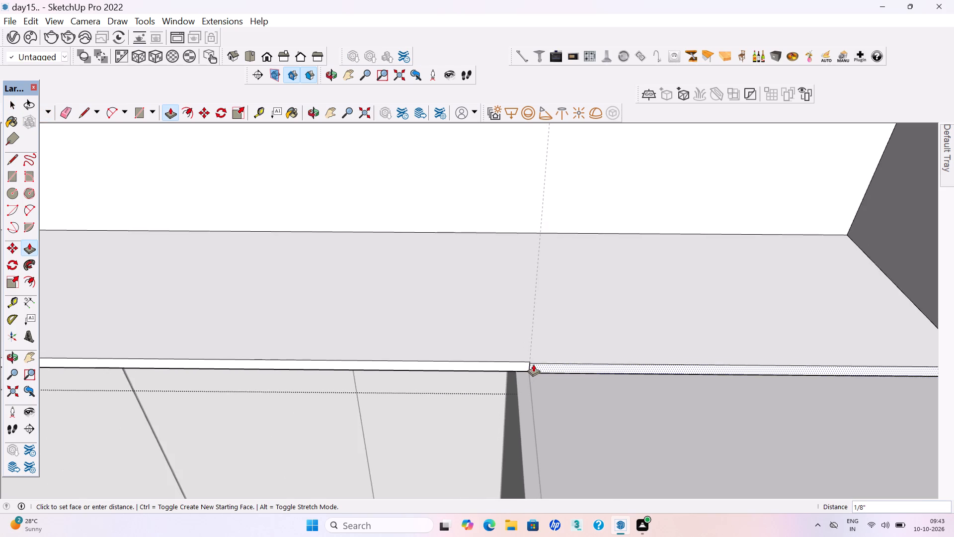
scroll(535, 362, "down", 19)
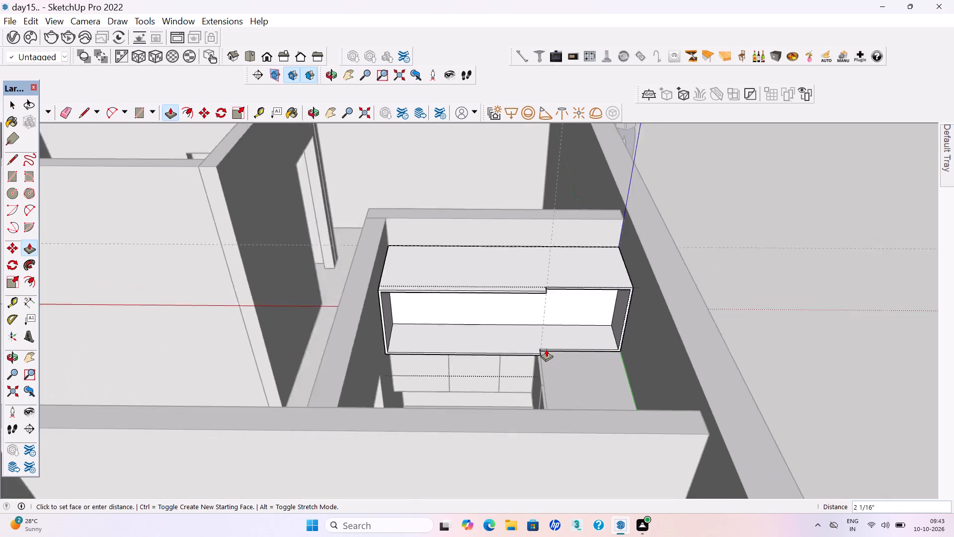
scroll(546, 349, "down", 20)
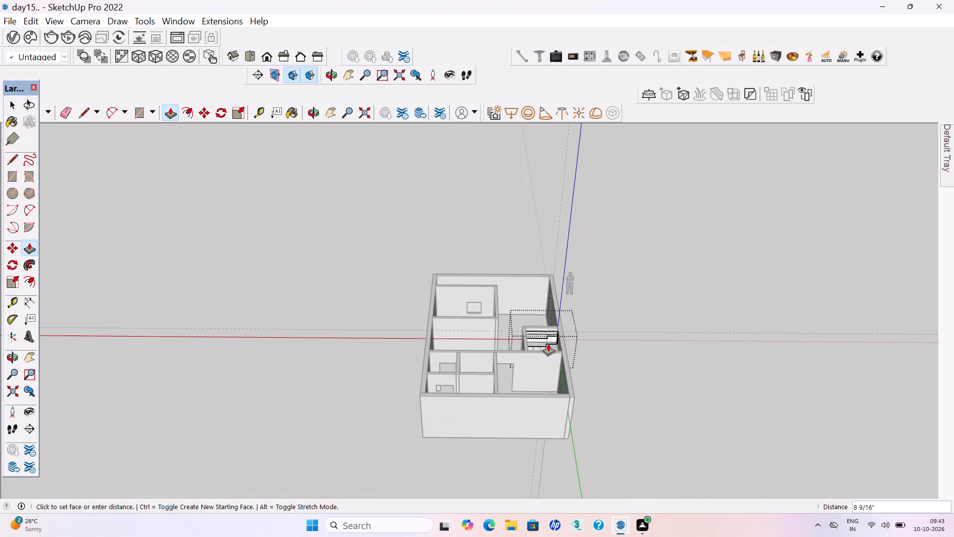
middle_click_drag(542, 356, 899, 420)
scroll(426, 179, "up", 6)
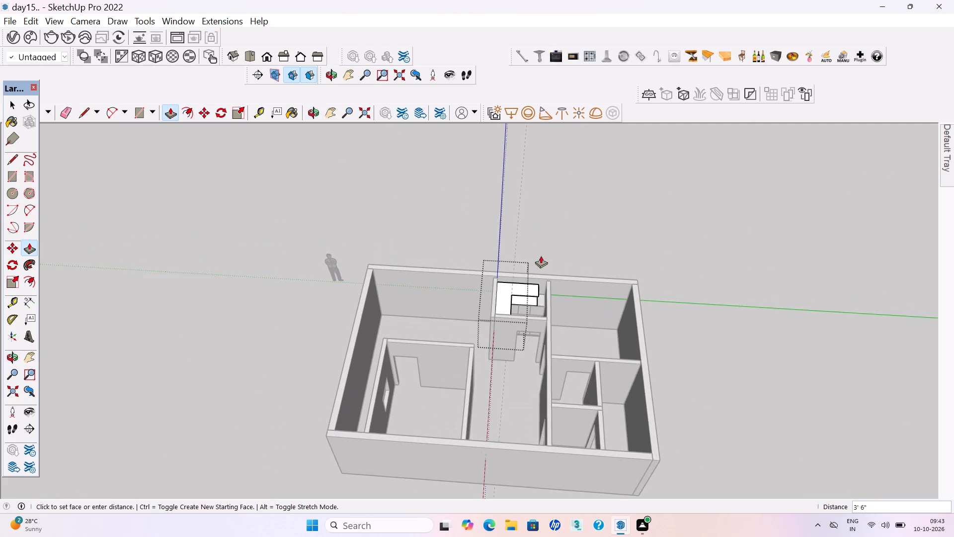
scroll(531, 266, "up", 7)
scroll(538, 309, "up", 10)
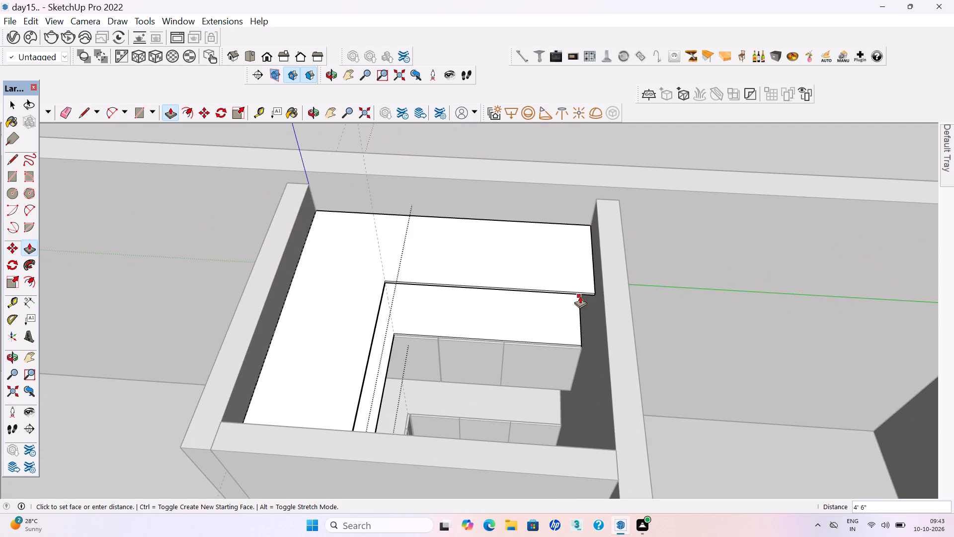
left_click(580, 297)
scroll(581, 298, "down", 12)
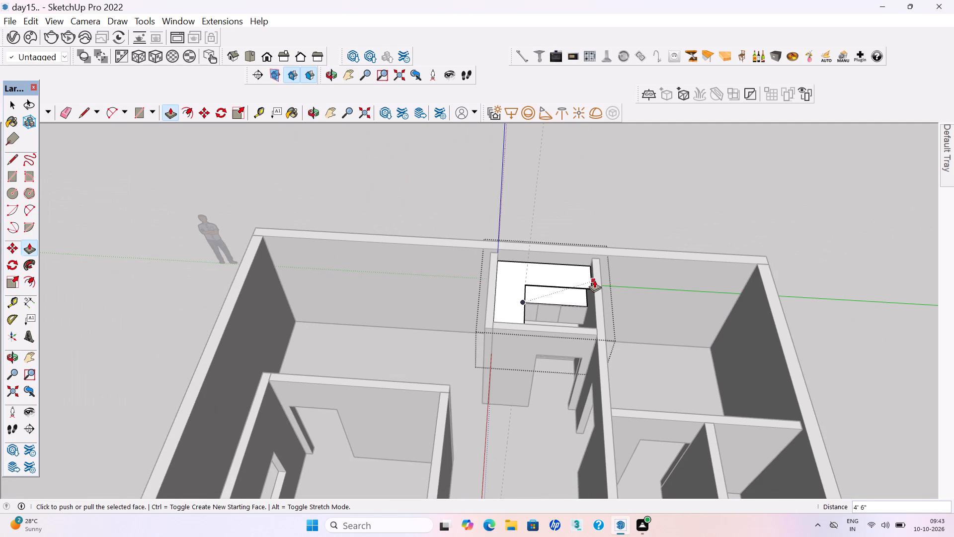
key("space")
left_click(580, 199)
Save the model with the L-shaped loft cabinet.
key("ctrl+s")
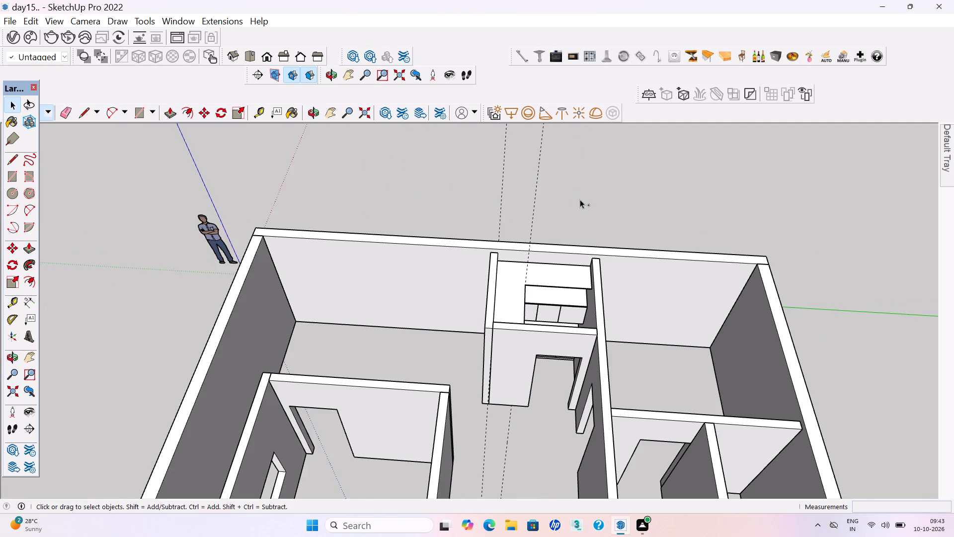
key("ctrl+s")
key("ctrl+s")
Delete the vertical guide at the loft cabinet and the long horizontal guide crossing the house.
scroll(461, 381, "down", 4)
scroll(593, 368, "down", 1)
middle_click_drag(575, 369, 240, 369)
left_click_drag(471, 174, 429, 148)
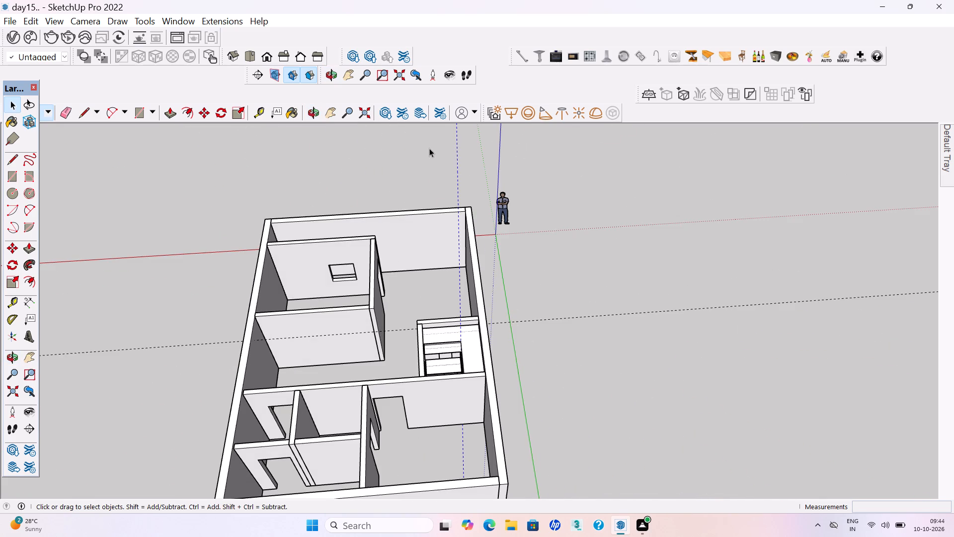
key("Delete")
left_click_drag(628, 345, 613, 289)
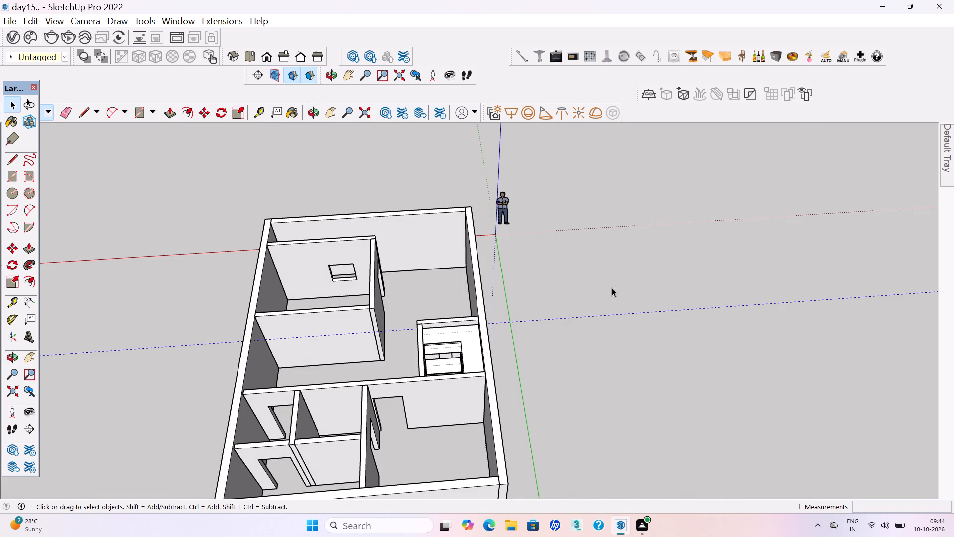
key("Delete")
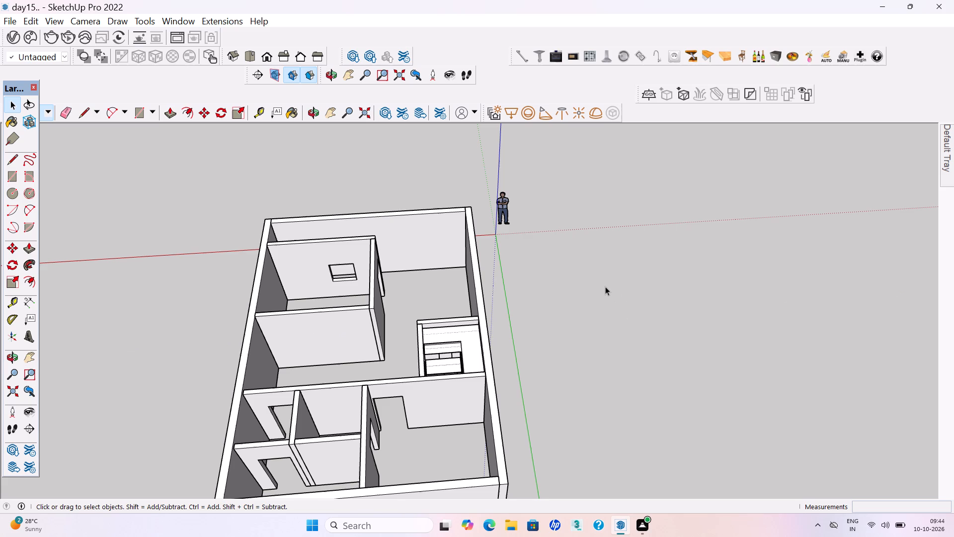
Save the model without the guides.
key("ctrl+s")
key("ctrl+s")
scroll(527, 368, "down", 2)
middle_click_drag(497, 440, 491, 398)
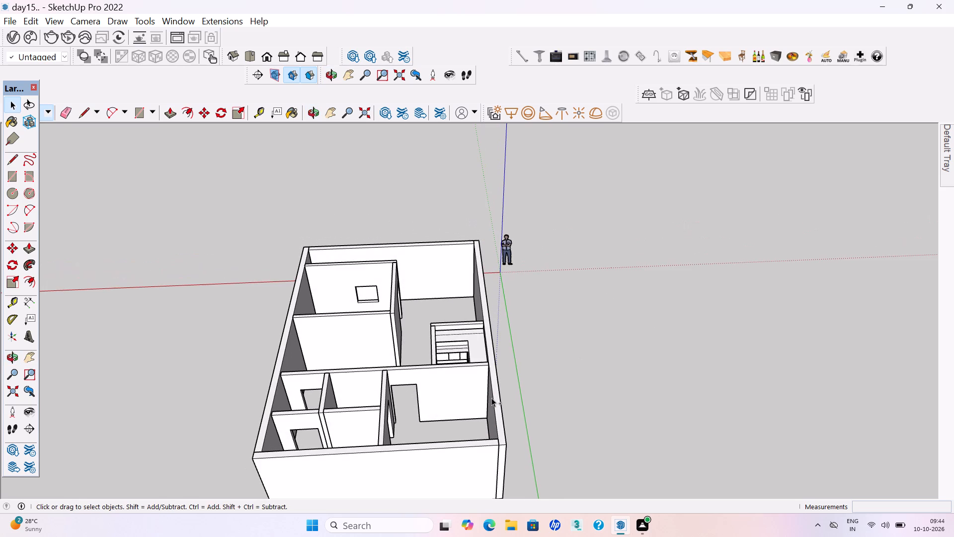
key("ctrl+s")
key("ctrl+s")
key("ctrl+s")
Look over the whole floor plan from several sides to examine the rooms and walls.
scroll(431, 357, "down", 2)
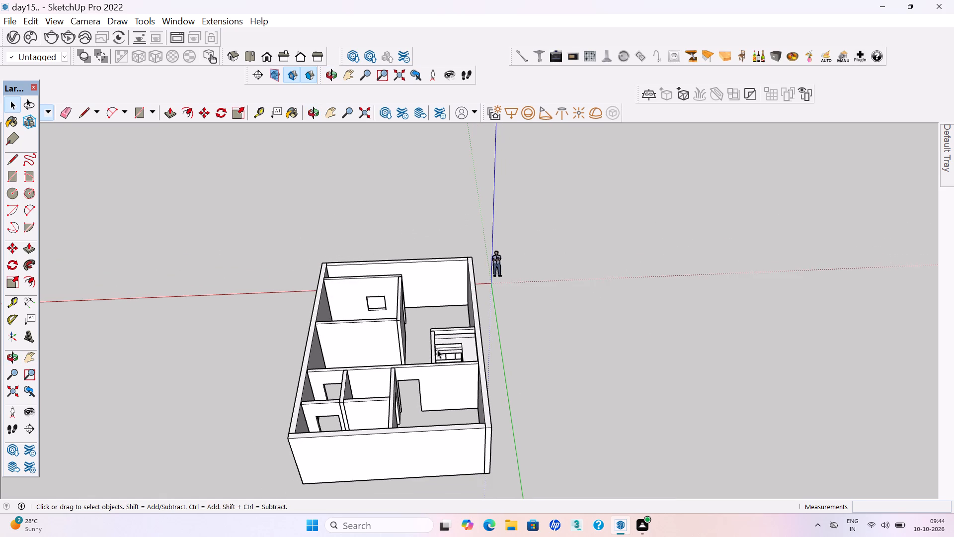
middle_click_drag(436, 365, 434, 398)
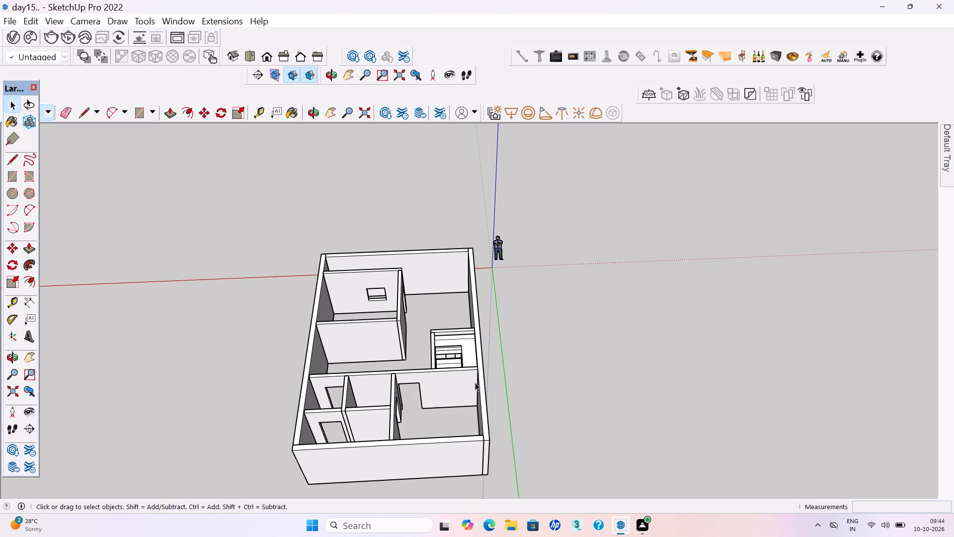
scroll(476, 352, "down", 5)
middle_click_drag(405, 355, 690, 413)
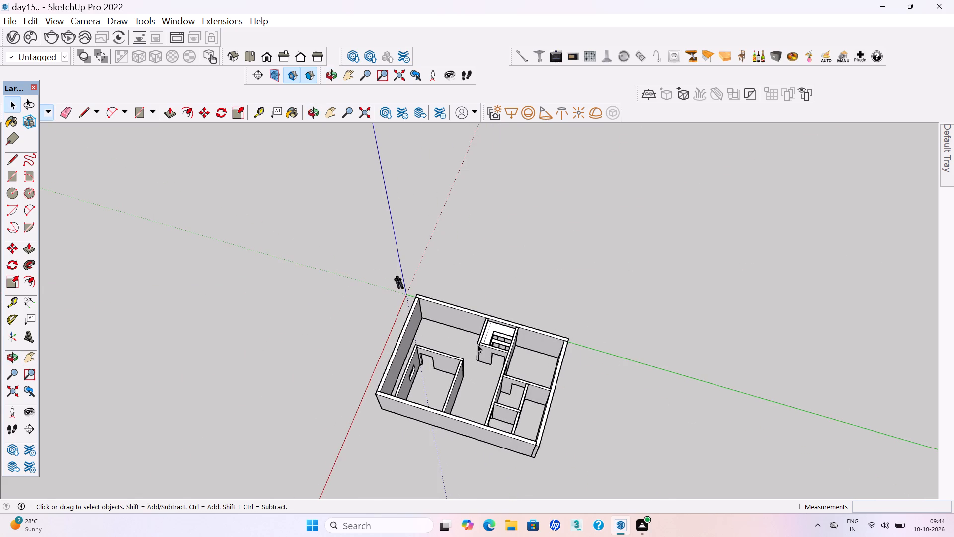
scroll(475, 344, "down", 1)
middle_click_drag(459, 362, 535, 350)
middle_click_drag(485, 372, 529, 341)
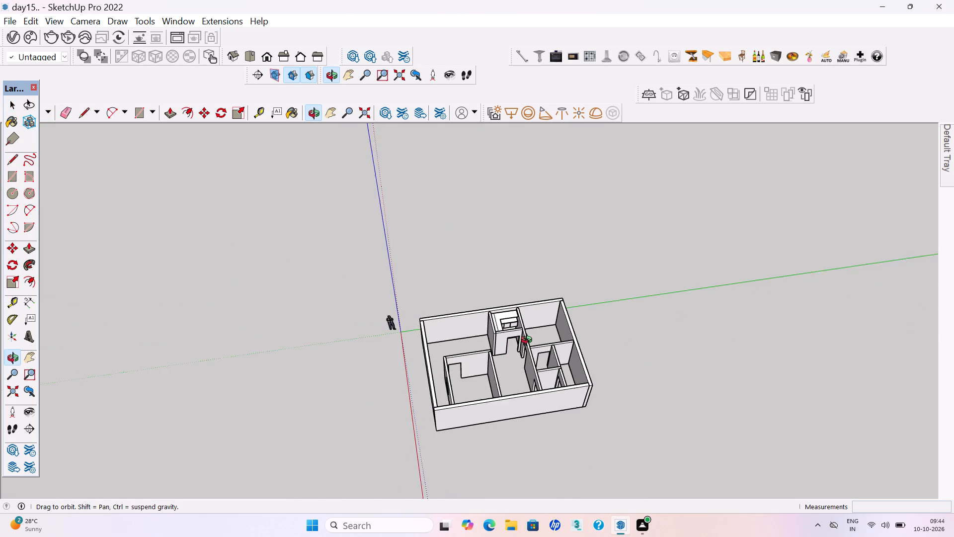
middle_click_drag(529, 341, 533, 339)
scroll(637, 295, "up", 4)
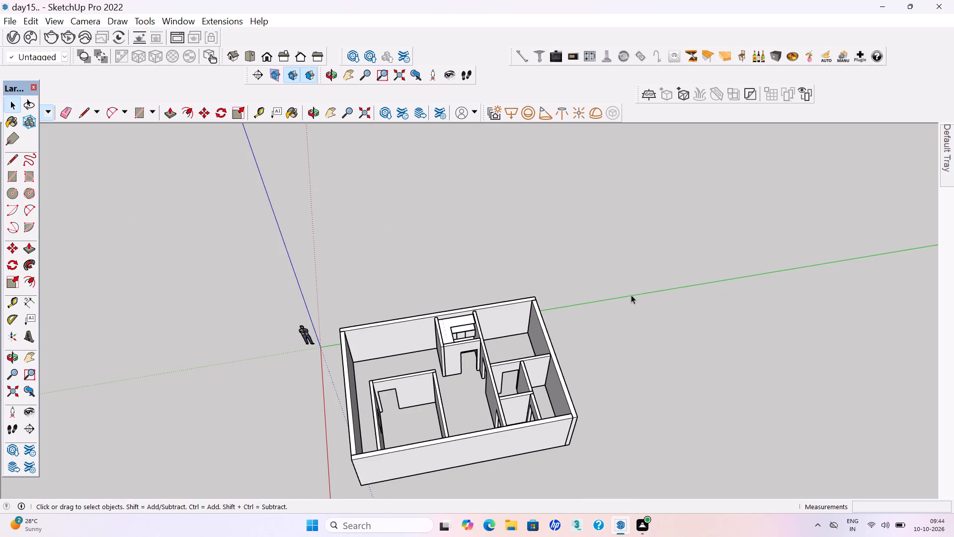
scroll(451, 298, "down", 1)
middle_click_drag(464, 319, 508, 325)
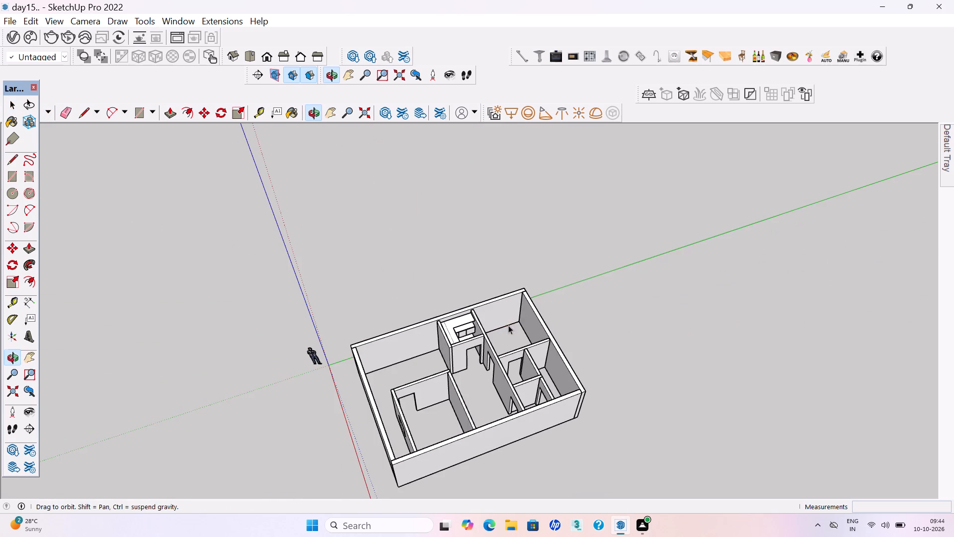
middle_click_drag(508, 325, 508, 325)
middle_click_drag(470, 359, 724, 338)
On the end wall of the room beside the furnished one, place a vertical guide about 1' 8" from the outer corner and another 3' beyond.
scroll(530, 281, "up", 4)
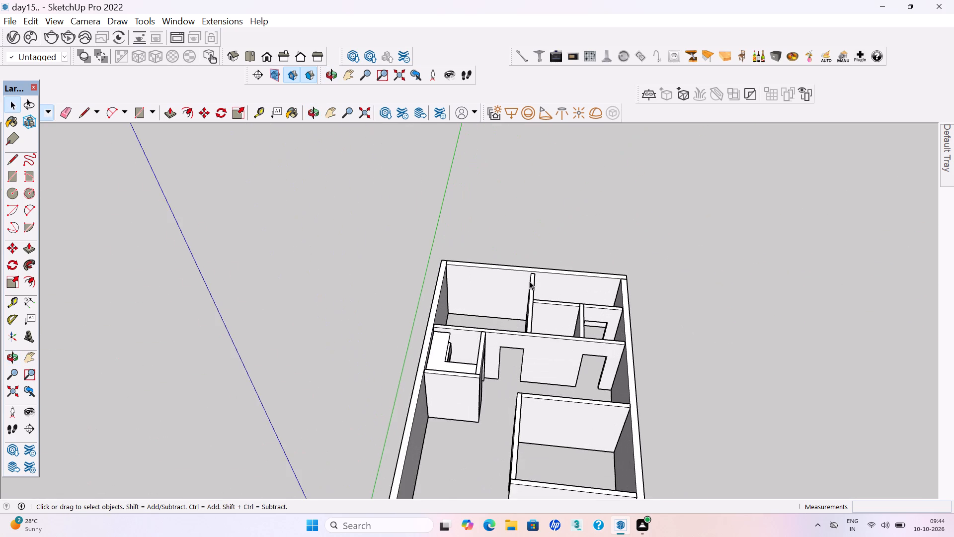
scroll(529, 281, "up", 1)
middle_click_drag(490, 302, 509, 307)
scroll(507, 294, "up", 4)
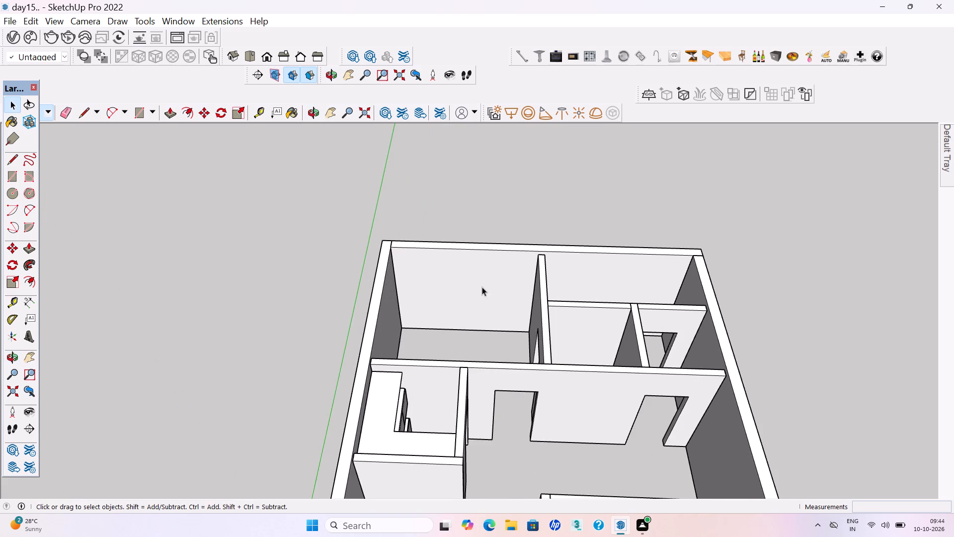
middle_click_drag(479, 290, 492, 297)
scroll(468, 287, "up", 3)
key("t")
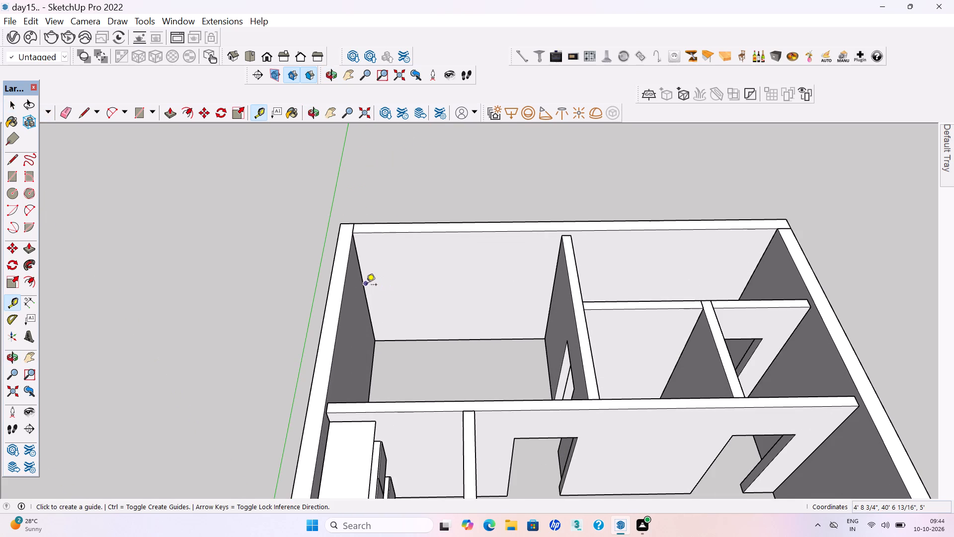
left_click(364, 284)
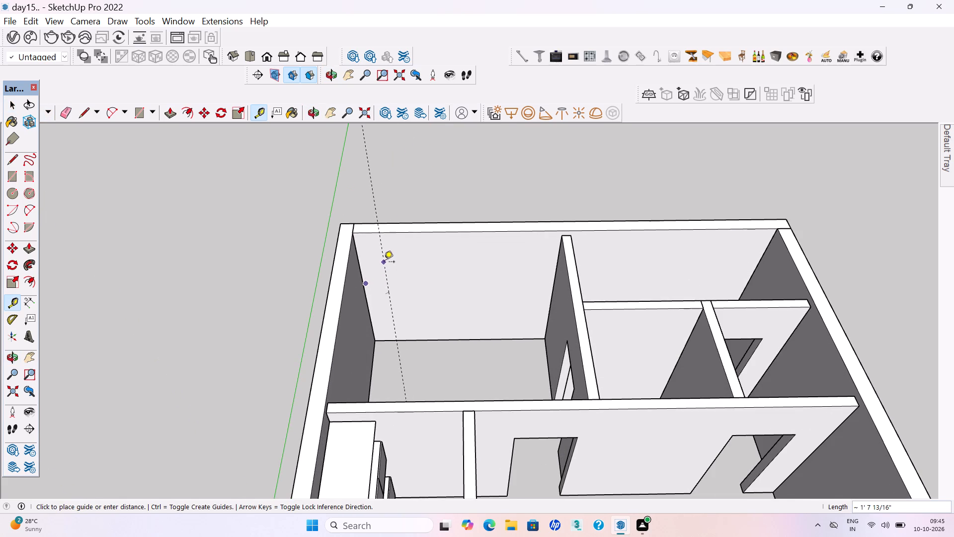
left_click(384, 263)
left_click(386, 267)
type("3'")
key("Return")
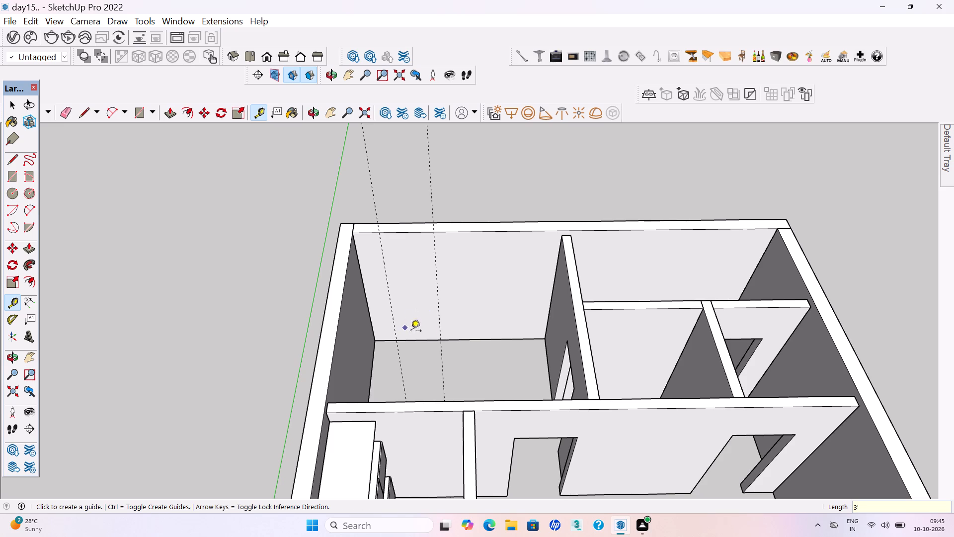
Place a horizontal guide on the same end wall 3' above the floor, and a second one 3' above it.
left_click(427, 341)
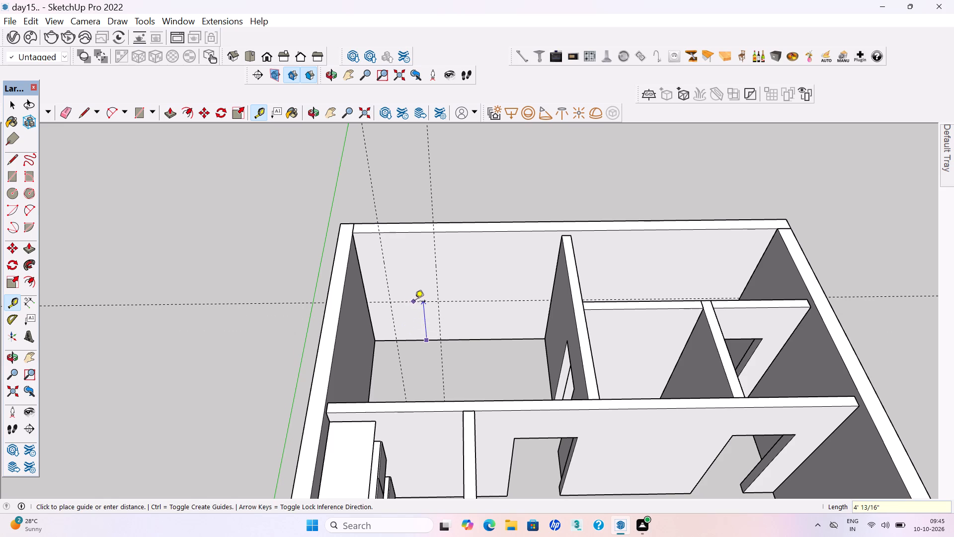
type("3'")
key("Return")
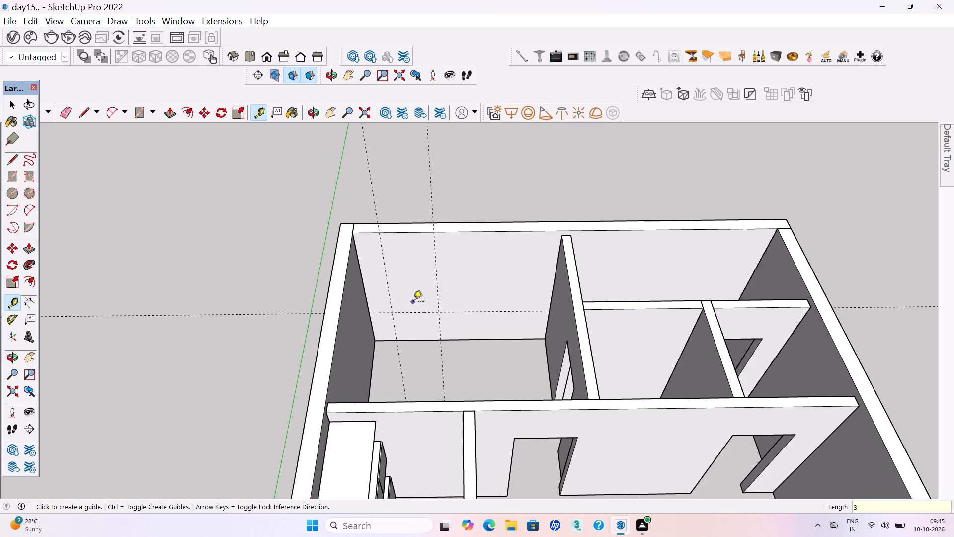
left_click(414, 313)
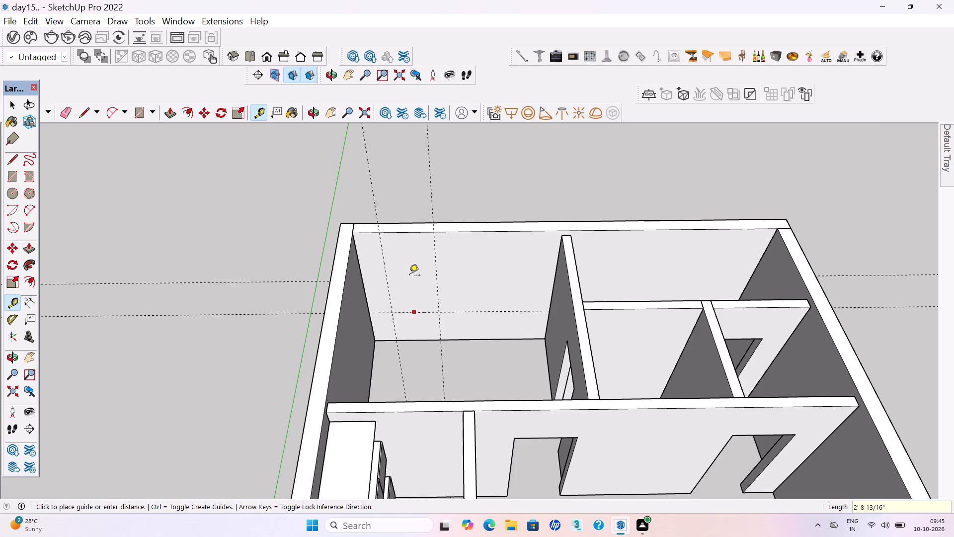
type("3'")
key("Return")
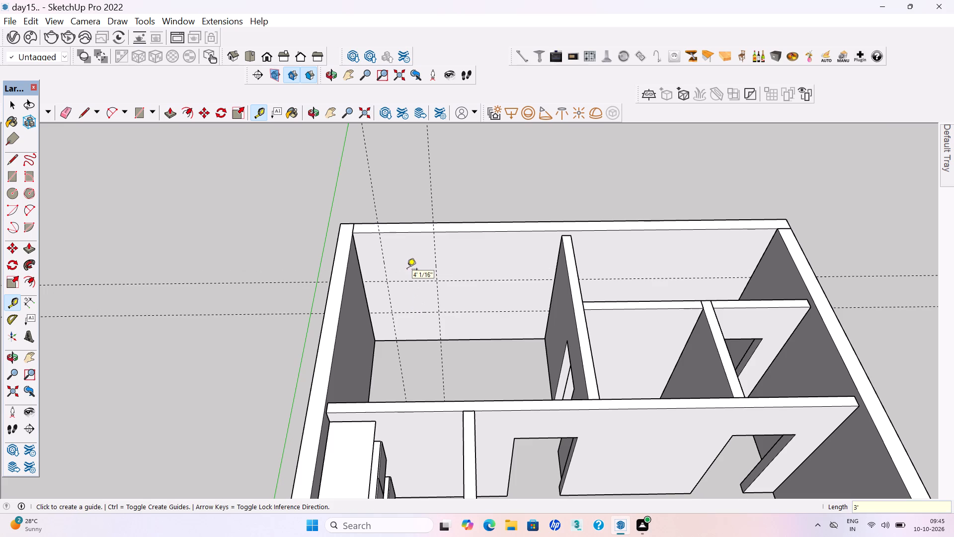
key("space")
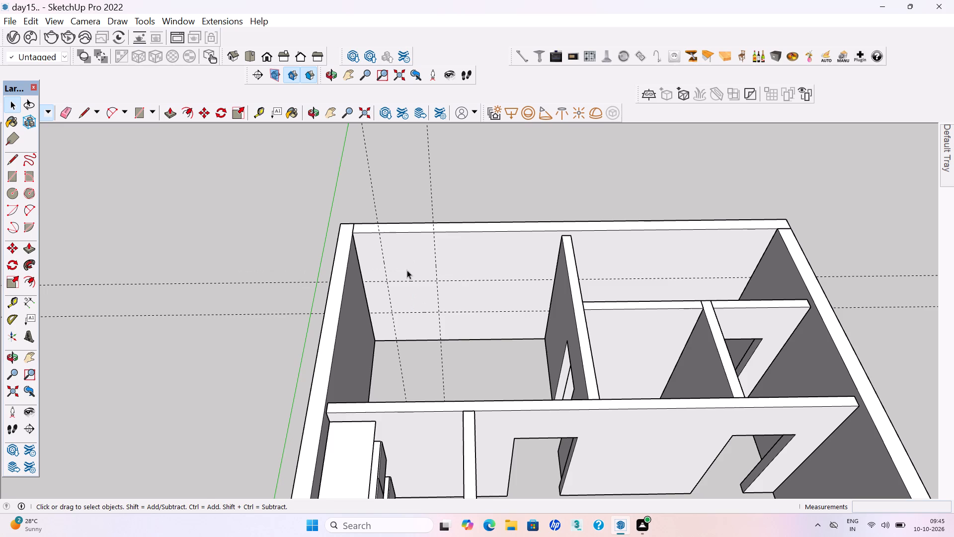
Inside the end wall group, draw a 3' by 3' window rectangle between the four guide intersections.
double_click(407, 298)
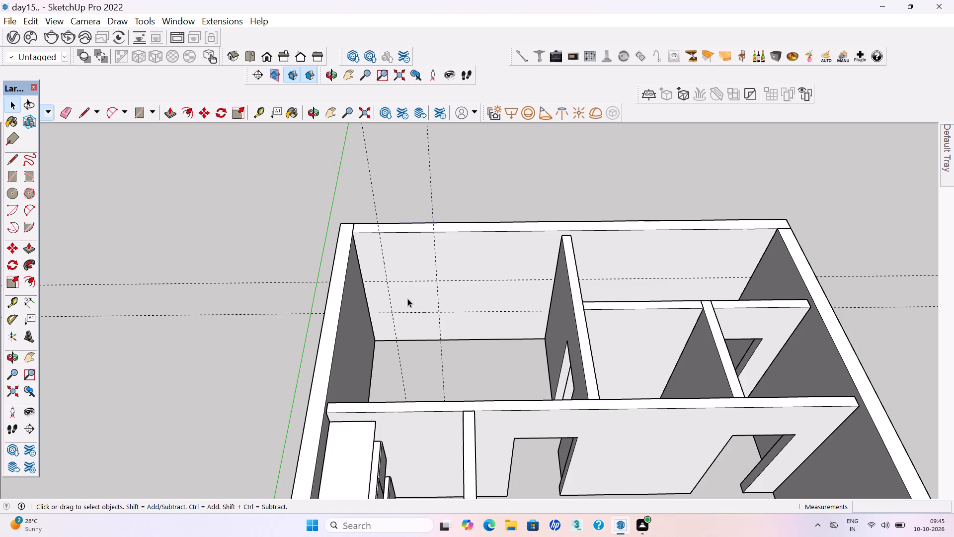
left_click(407, 298)
key("r")
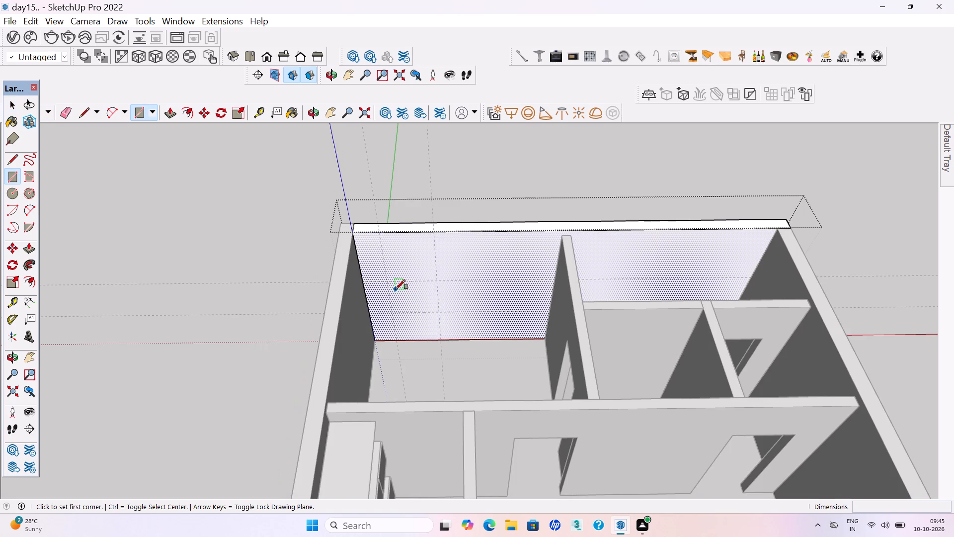
left_click(388, 280)
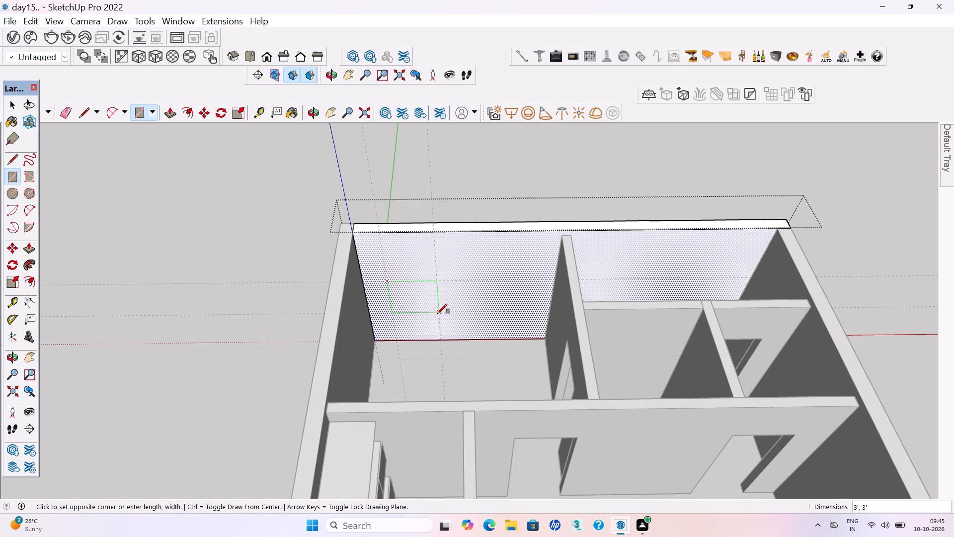
left_click(437, 314)
key("space")
Push the 3' by 3' window rectangle 9" through the end wall to cut the opening, and leave the wall group.
left_click(418, 304)
key("p")
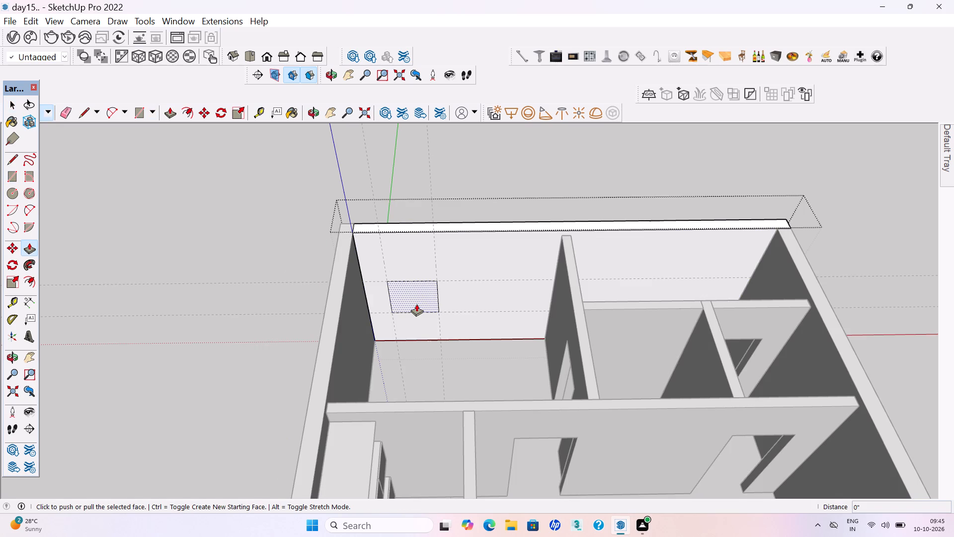
key("Return")
scroll(416, 304, "up", 3)
middle_click_drag(420, 299, 413, 272)
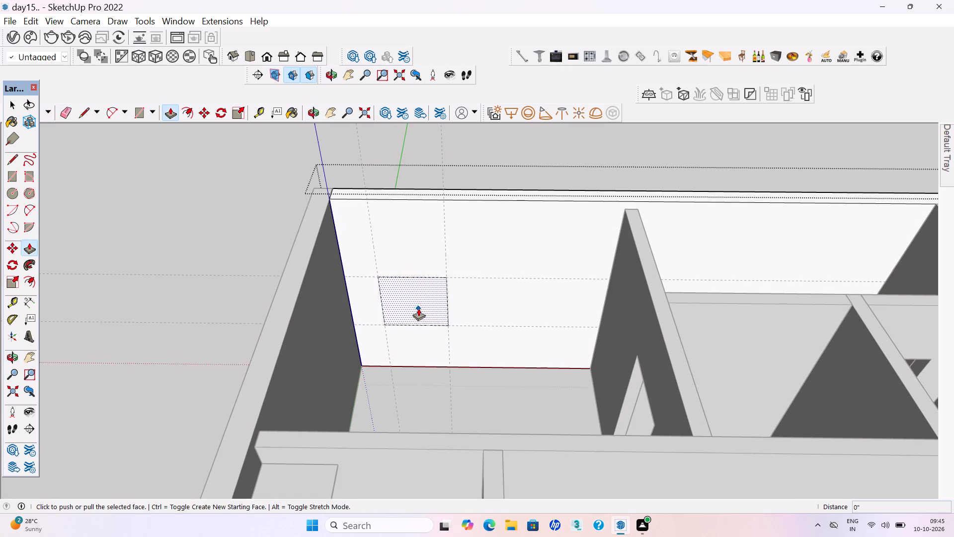
left_click(422, 311)
left_click(411, 298)
scroll(420, 303, "down", 11)
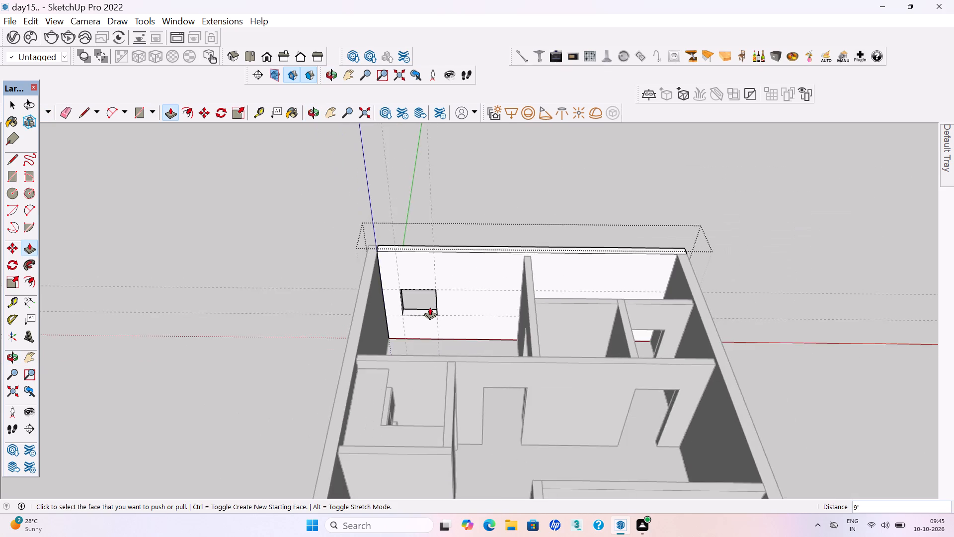
scroll(430, 307, "down", 7)
key("space")
left_click(470, 209)
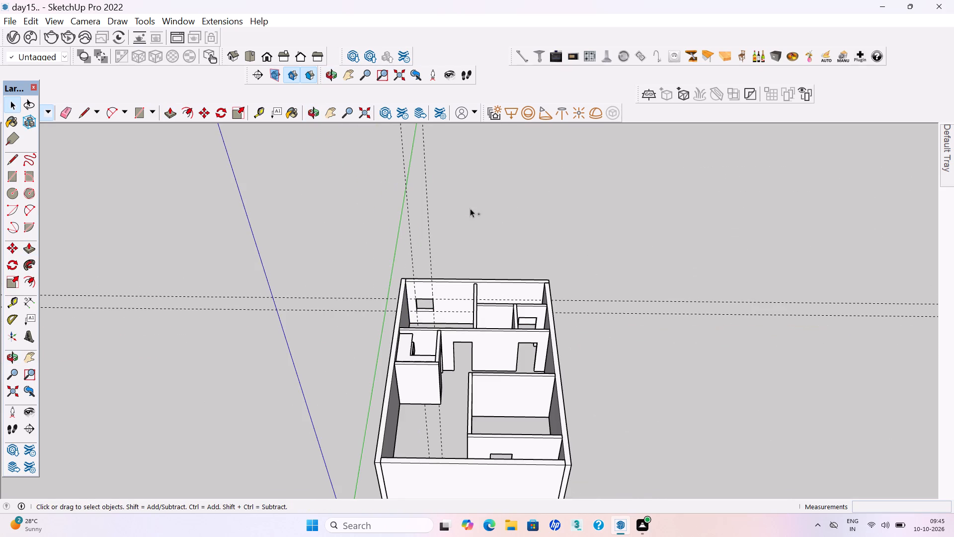
Save the model.
key("ctrl+s")
key("ctrl+s")
key("ctrl+s")
Delete the two vertical and two horizontal guides used to lay out the end wall window.
scroll(448, 329, "down", 1)
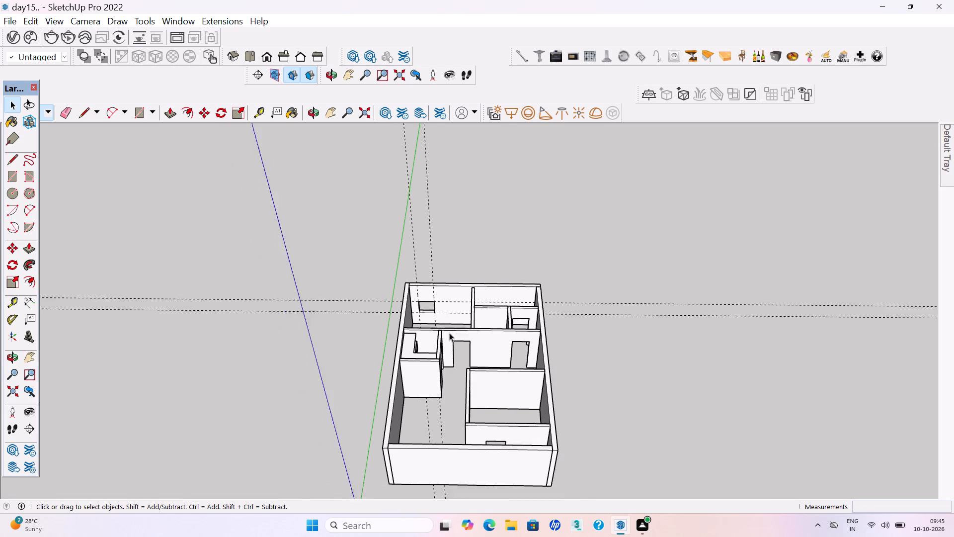
scroll(449, 333, "down", 1)
middle_click_drag(449, 326, 445, 283)
left_click_drag(453, 260, 385, 218)
key("Delete")
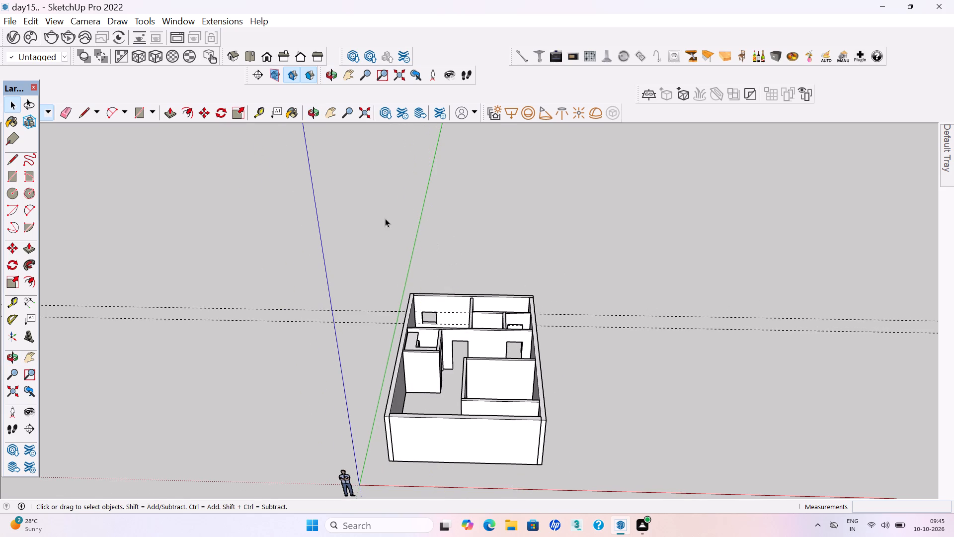
left_click_drag(680, 356, 633, 282)
key("Delete")
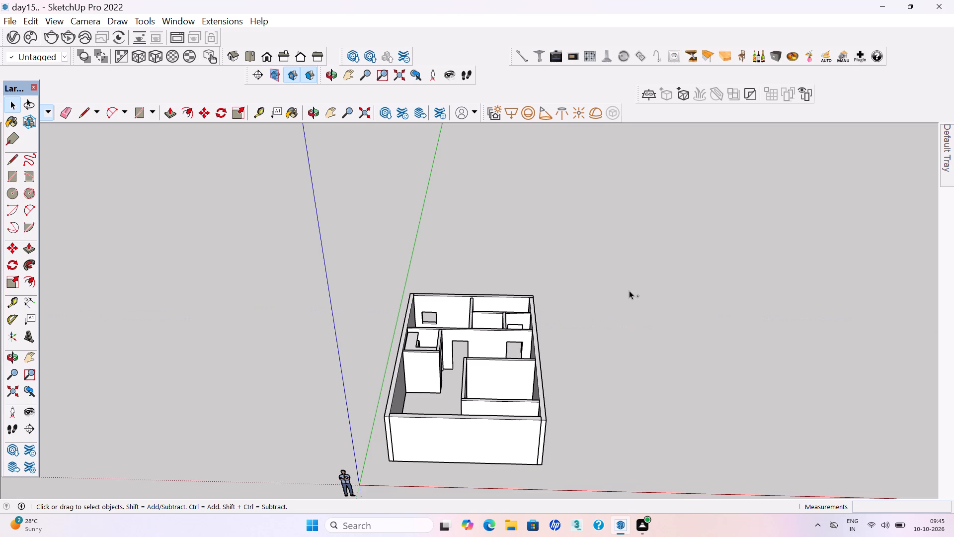
Save the model.
key("ctrl+s")
key("ctrl+s")
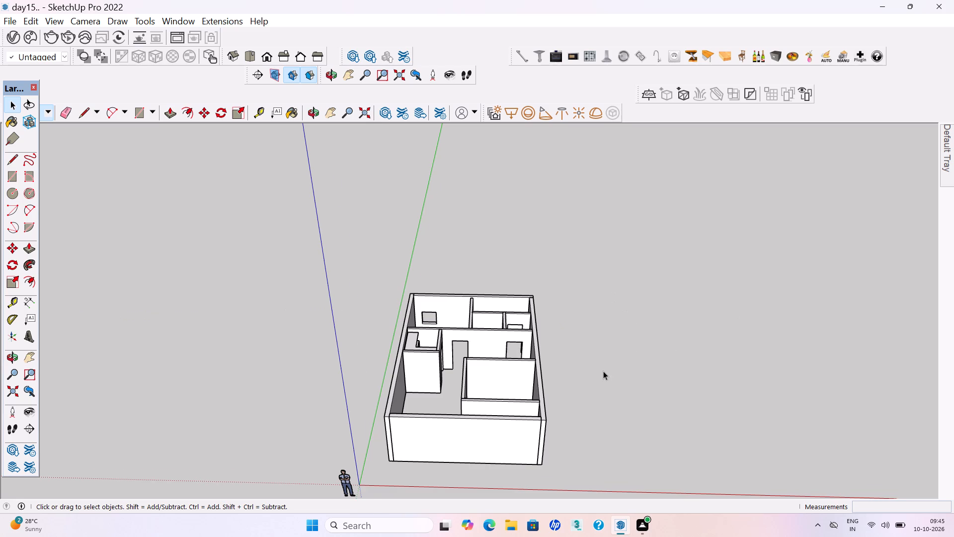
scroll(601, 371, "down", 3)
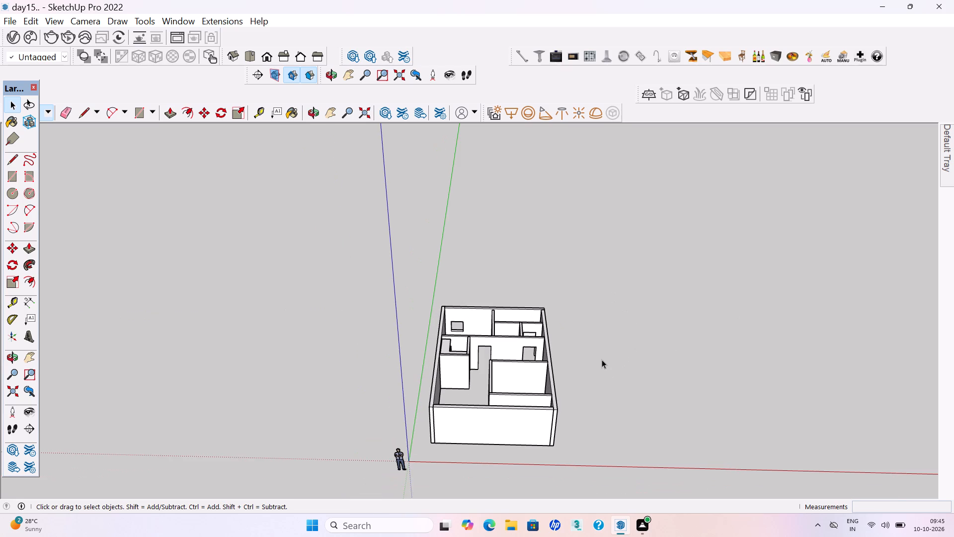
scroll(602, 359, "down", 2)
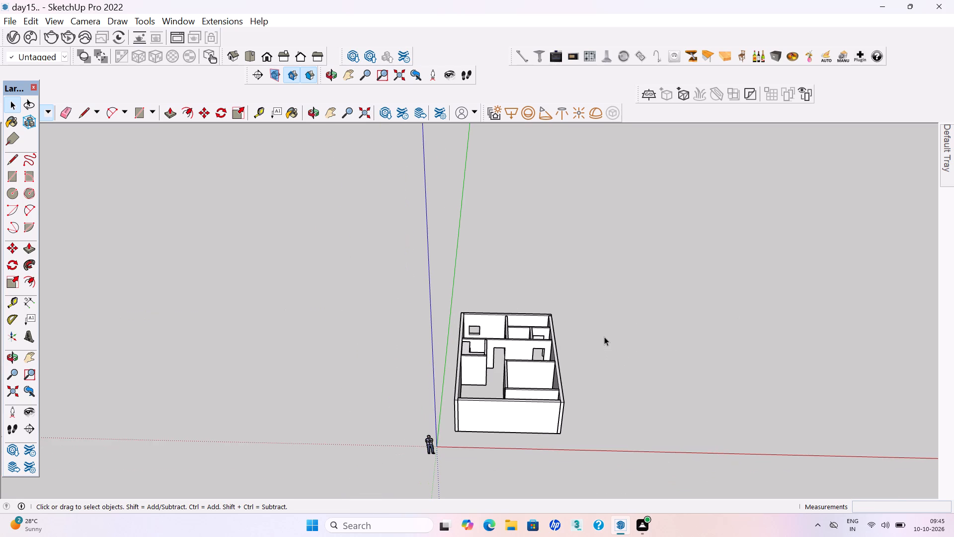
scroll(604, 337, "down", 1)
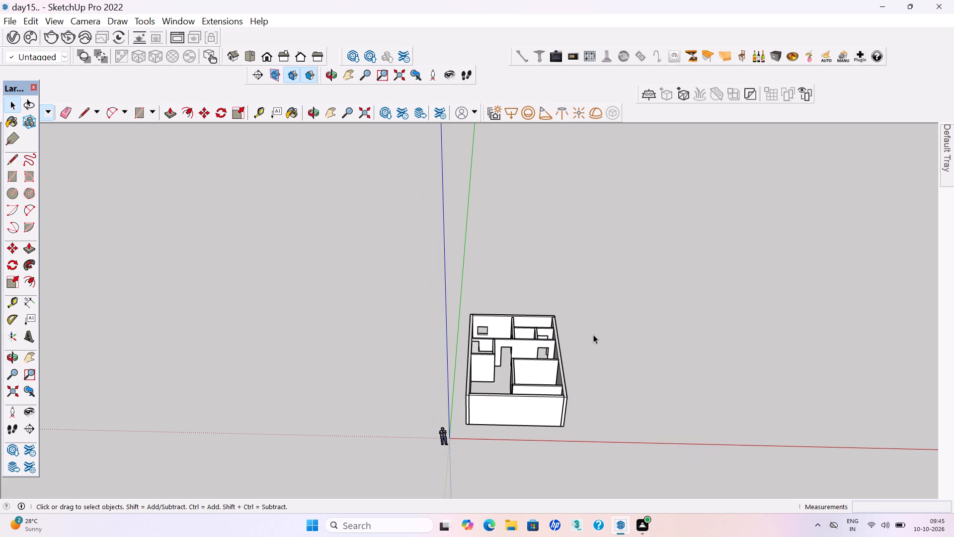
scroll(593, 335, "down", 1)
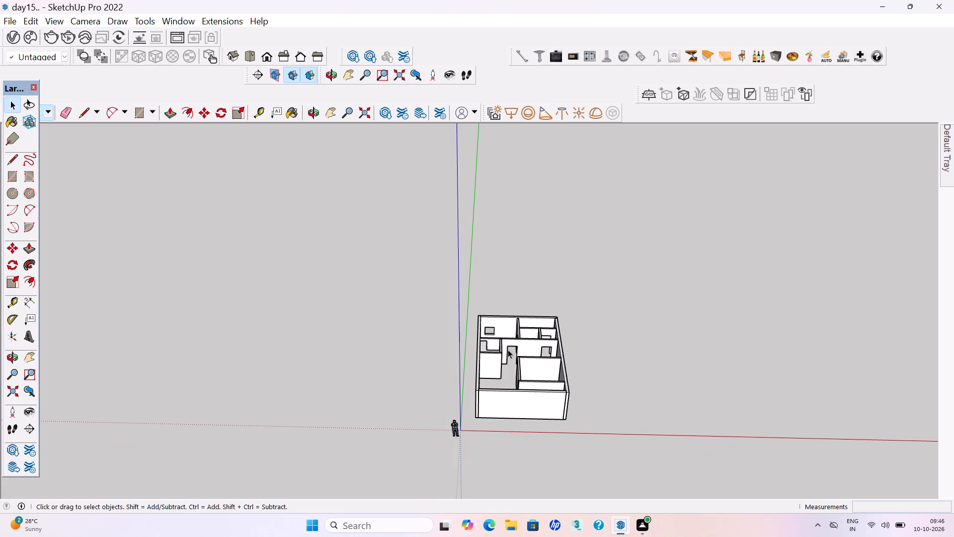
On the floor of the room with the new window, place guides 2' from the end wall and about 7' 2 1/2" from the partition.
middle_click_drag(508, 344, 507, 332)
scroll(533, 321, "up", 7)
middle_click_drag(484, 353, 486, 407)
scroll(501, 314, "up", 5)
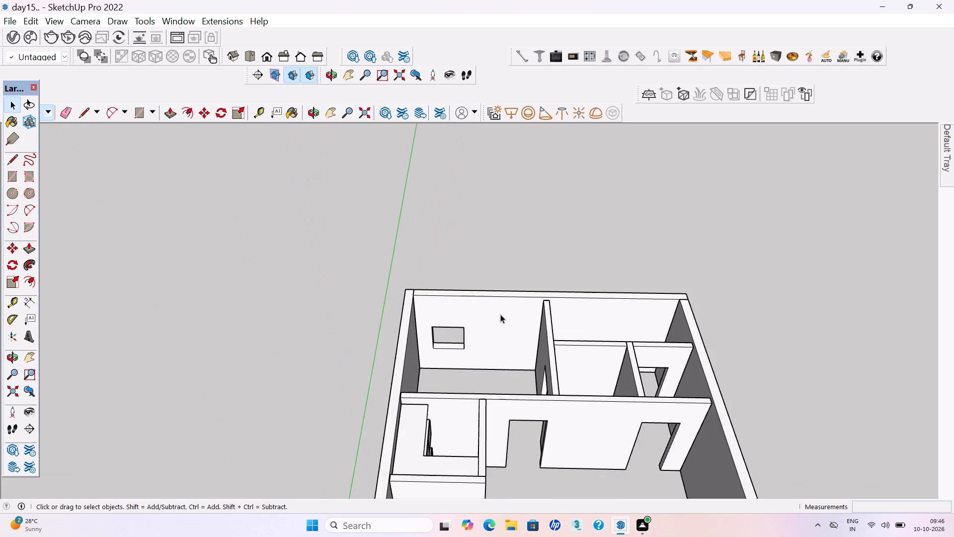
scroll(500, 314, "up", 3)
middle_click_drag(505, 368, 505, 381)
scroll(504, 379, "up", 4)
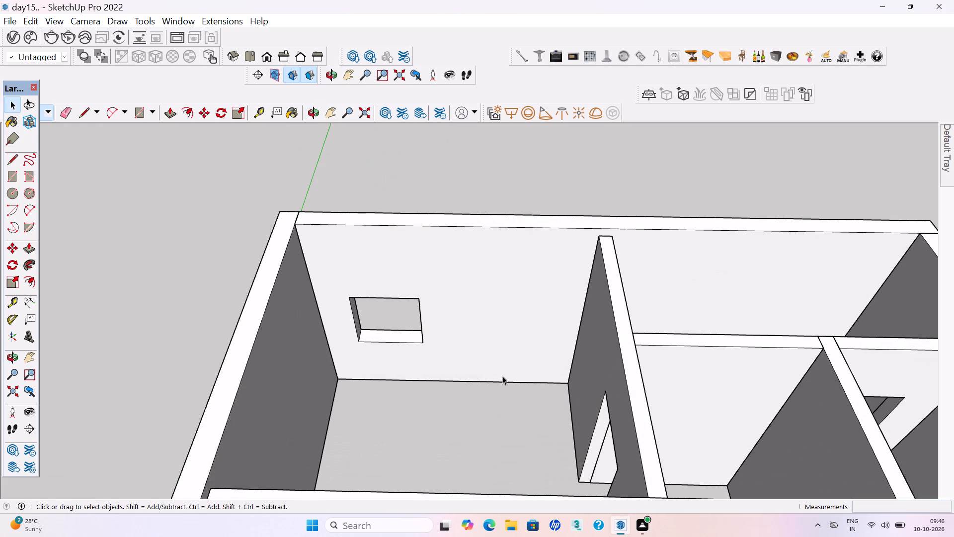
key("t")
left_click(506, 382)
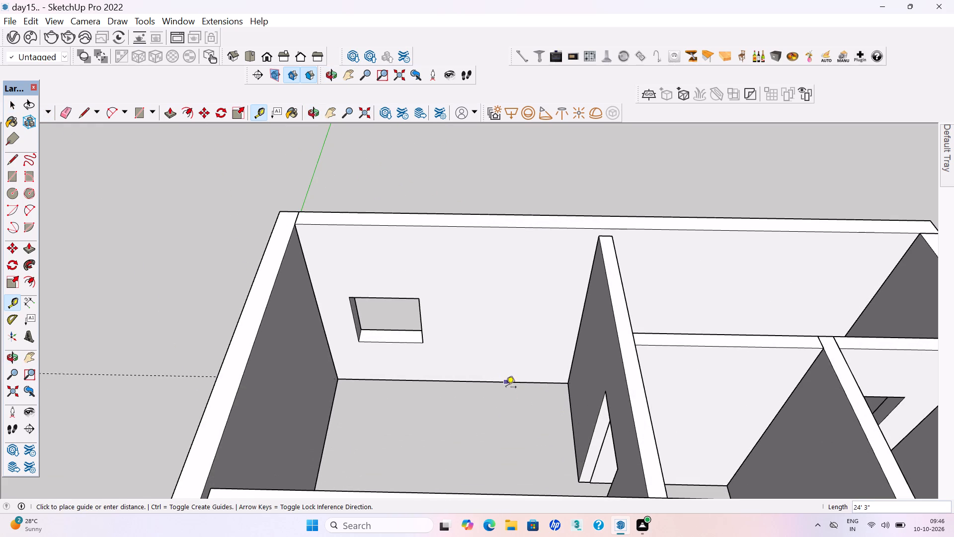
type("2'")
key("Return")
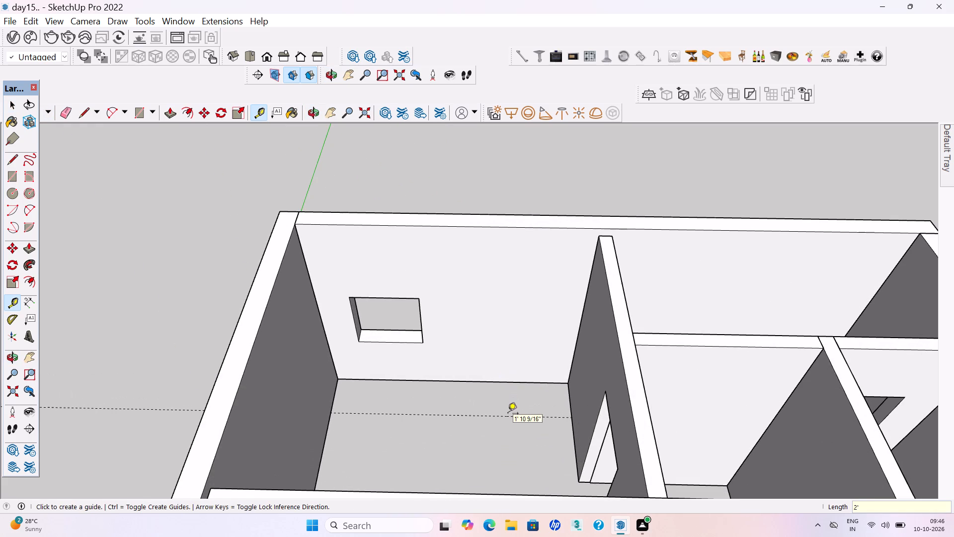
scroll(482, 412, "up", 2)
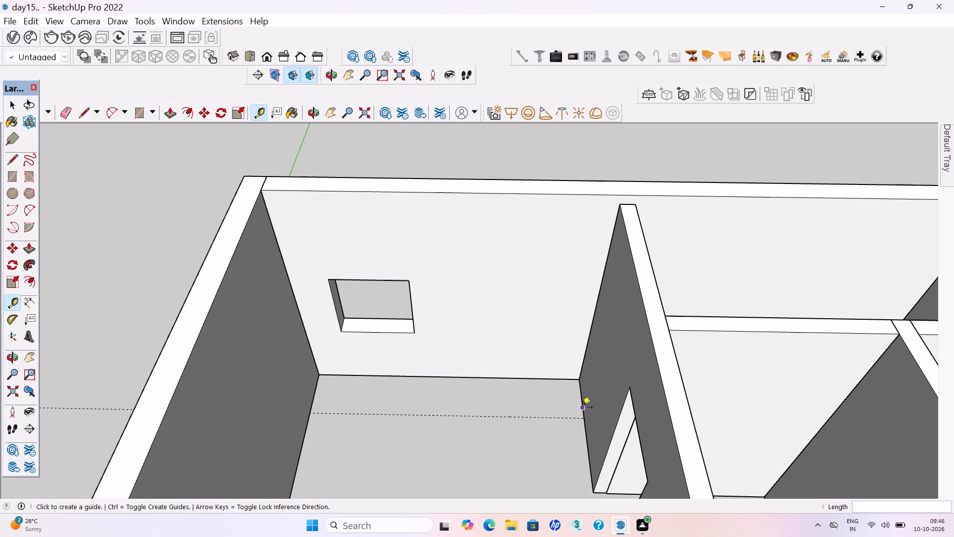
left_click(582, 408)
left_click(417, 378)
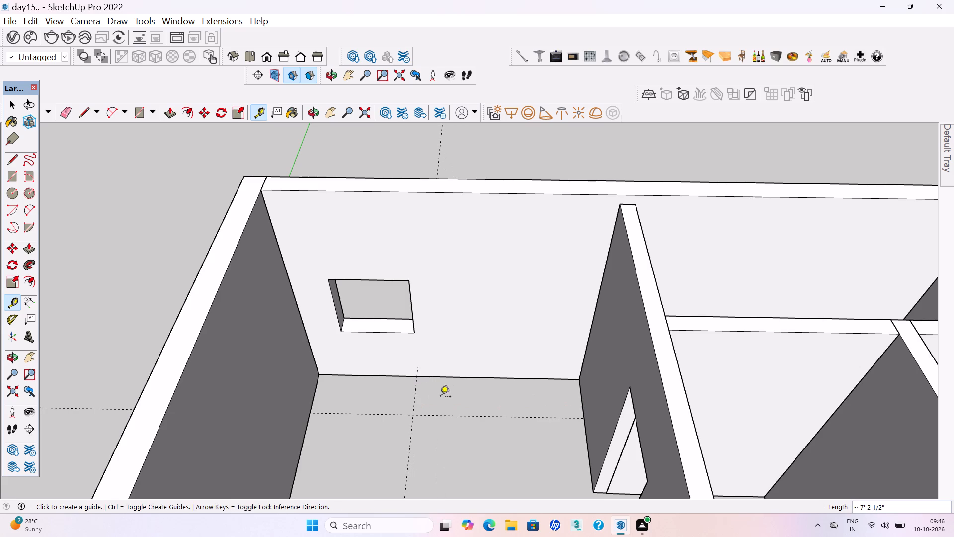
Draw a floor rectangle about 7' 2 1/2" by 2' between the guides, end wall and partition, and make it a group.
key("space")
type("r")
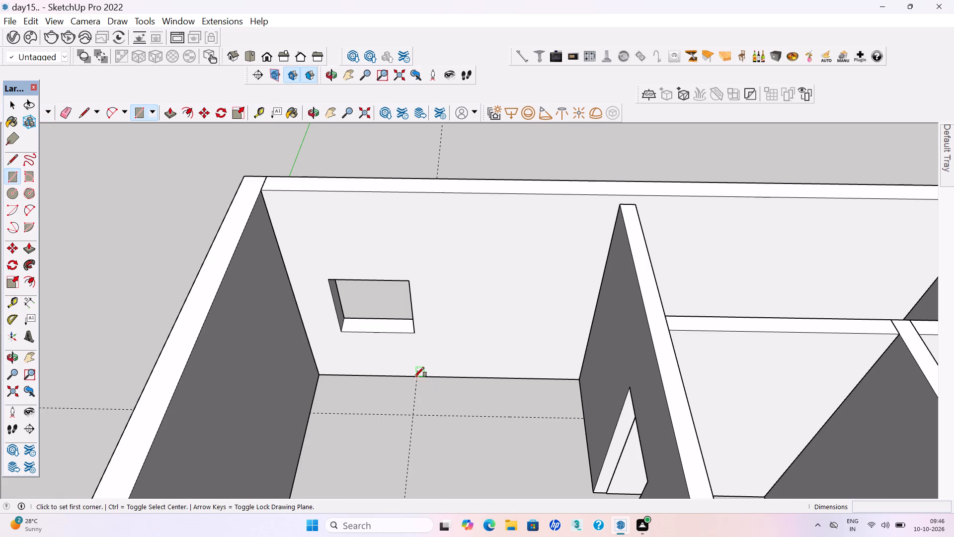
left_click(415, 376)
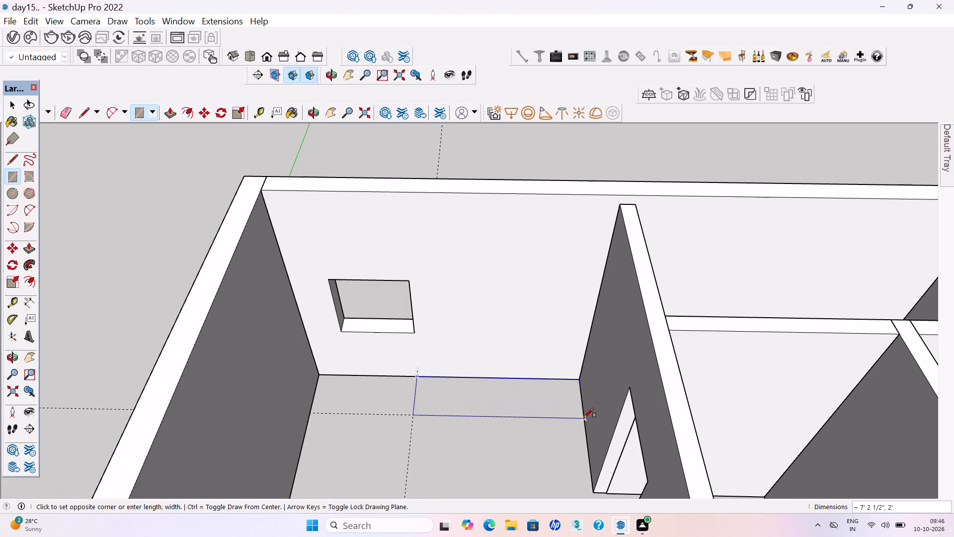
left_click(584, 418)
key("space")
double_click(523, 404)
right_click(523, 404)
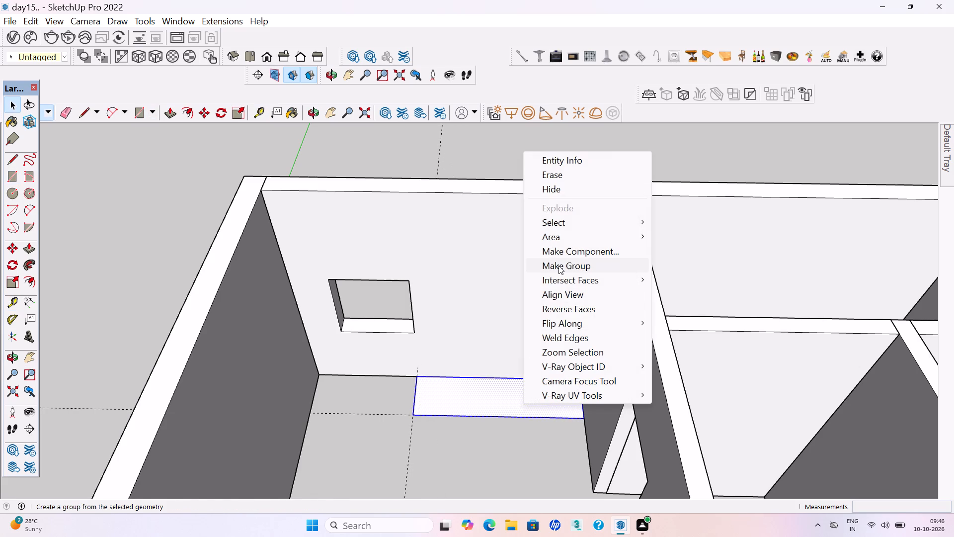
left_click(558, 266)
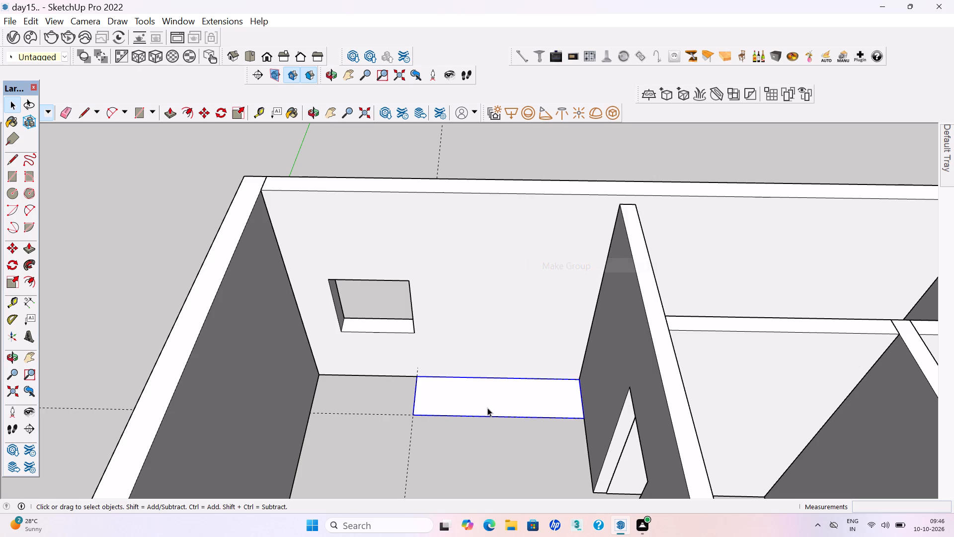
Extrude the grouped floor rectangle 3" upward as a base plinth, and leave the group.
double_click(487, 408)
left_click(481, 402)
key("p")
left_click(481, 402)
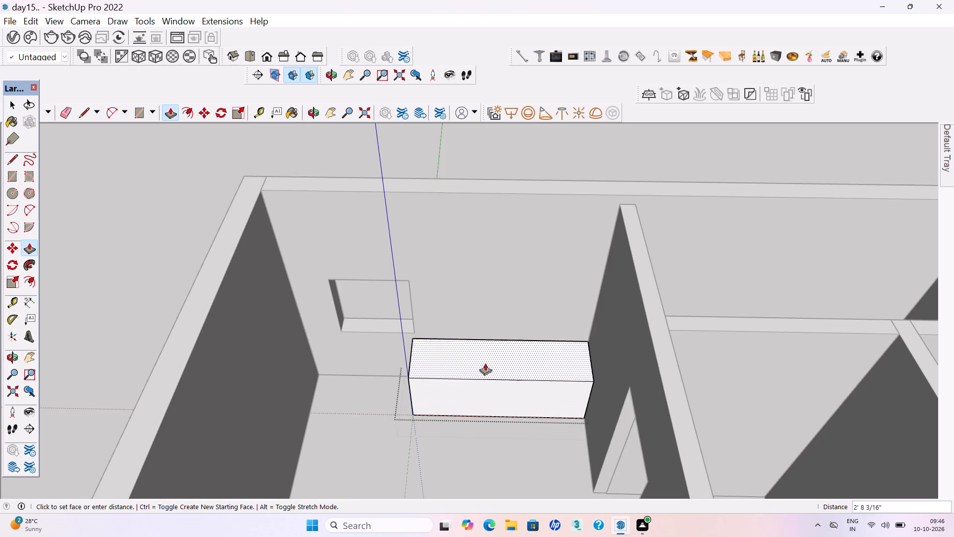
type("3\"")
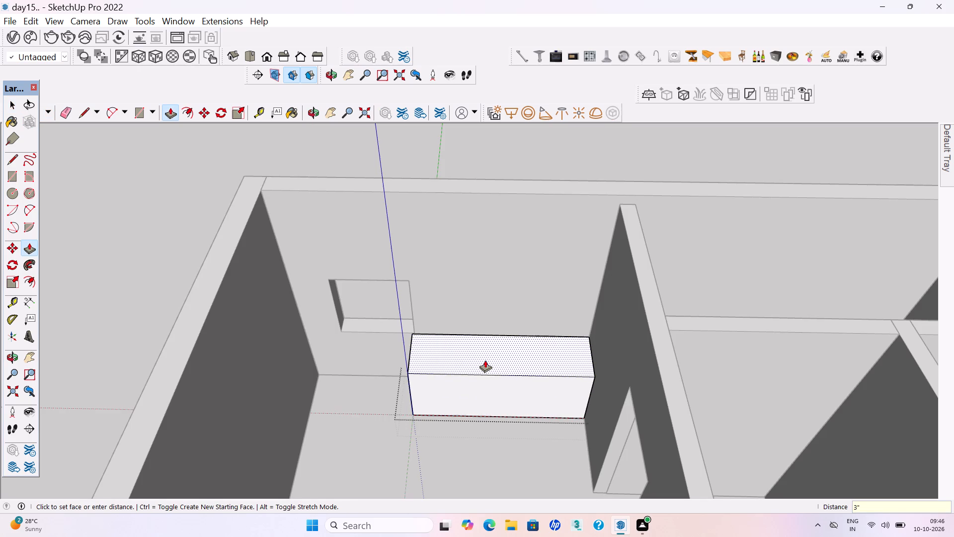
key("Return")
key("space")
left_click(484, 439)
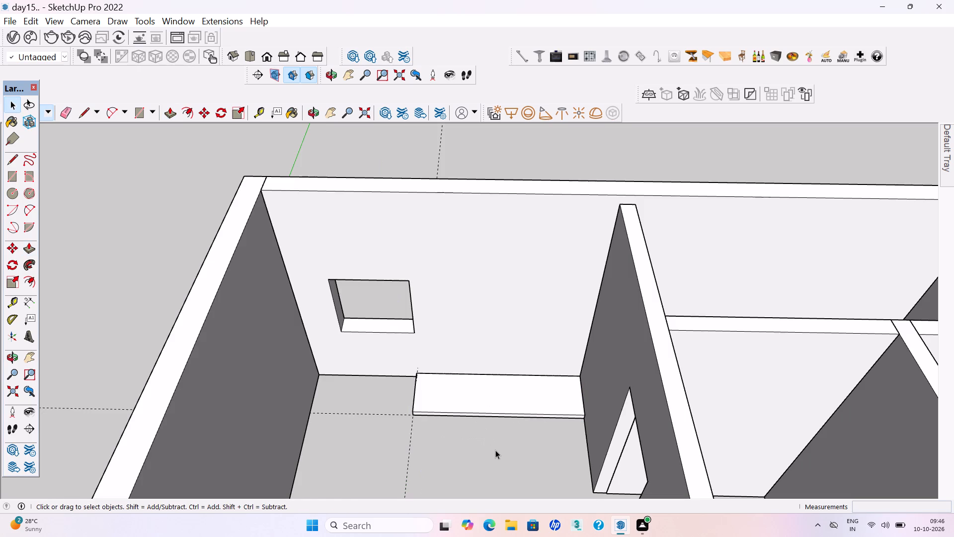
Save the model.
key("ctrl+s")
key("ctrl+s")
Draw a rectangle covering the whole top of the plinth and make it a separate group.
key("r")
left_click(415, 371)
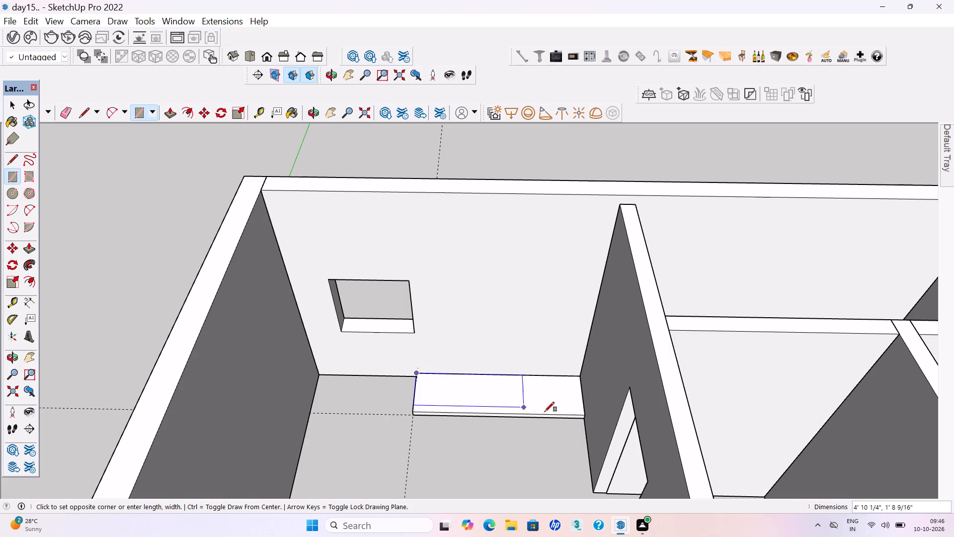
left_click(584, 417)
key("space")
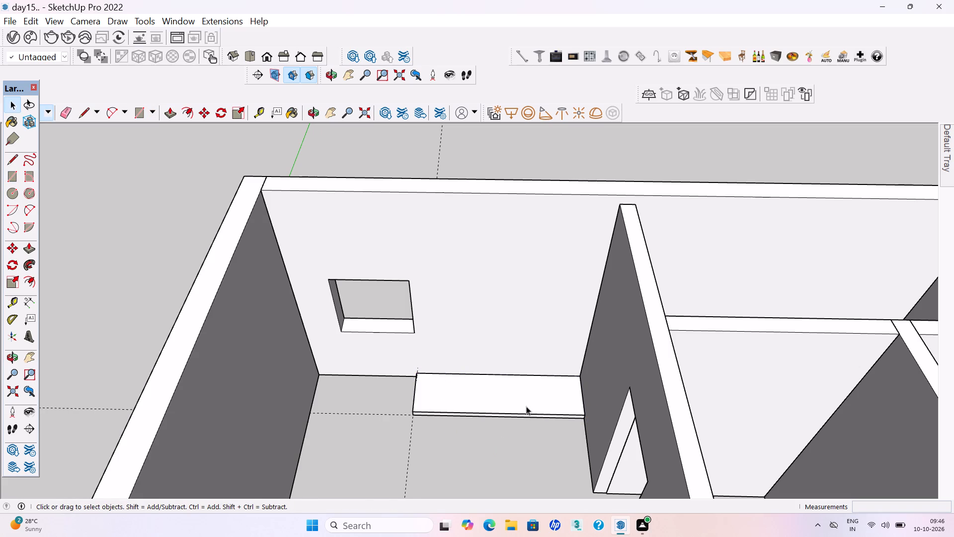
double_click(526, 406)
right_click(526, 406)
left_click(559, 269)
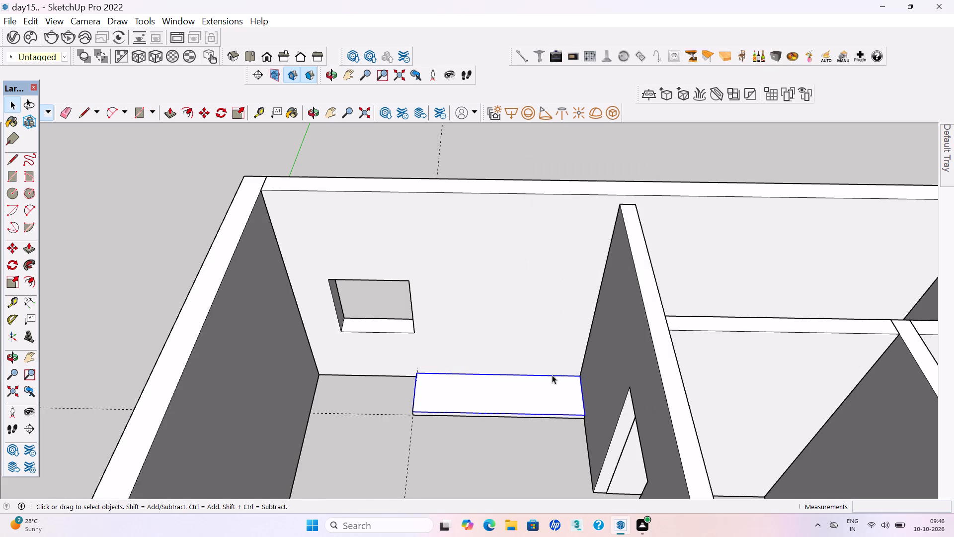
Inside the new group, extrude the rectangle 7' upward to form the wardrobe body on the plinth.
double_click(533, 401)
left_click(524, 401)
key("p")
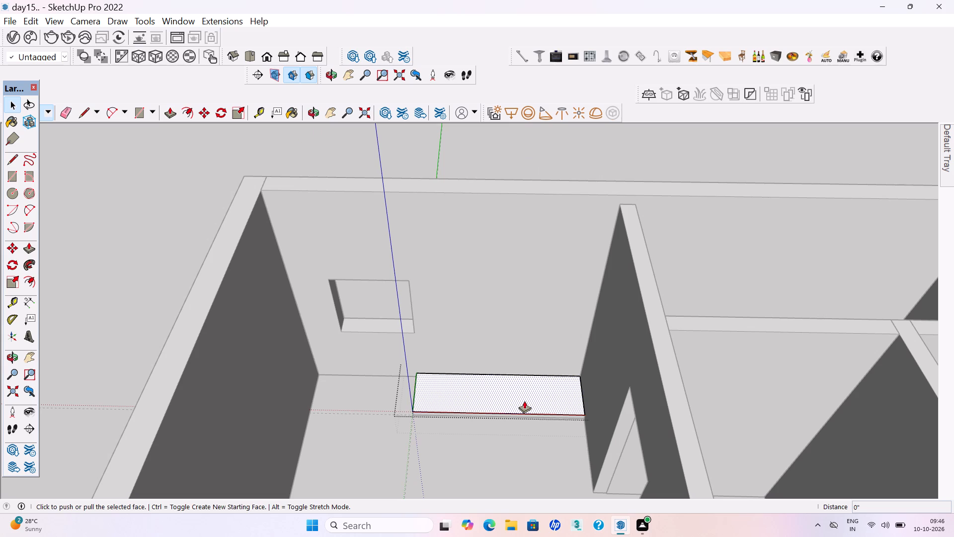
left_click(524, 401)
type("7'")
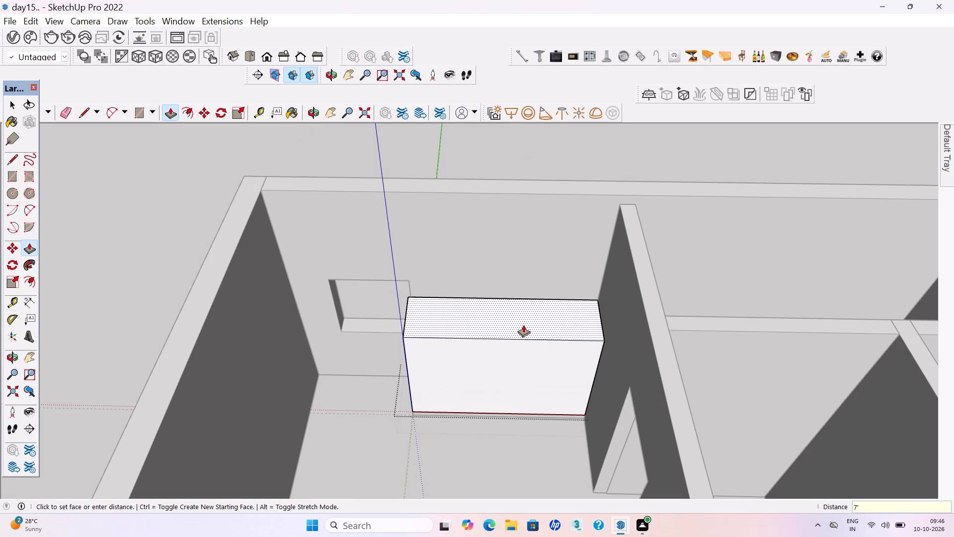
key("Return")
key("space")
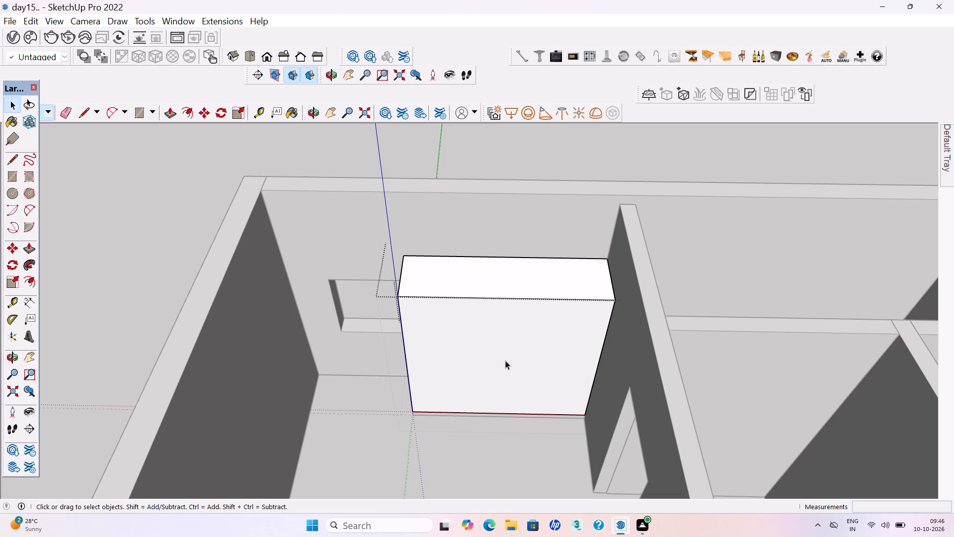
Offset the outline of the wardrobe body's front face 18 mm inward.
left_click(484, 374)
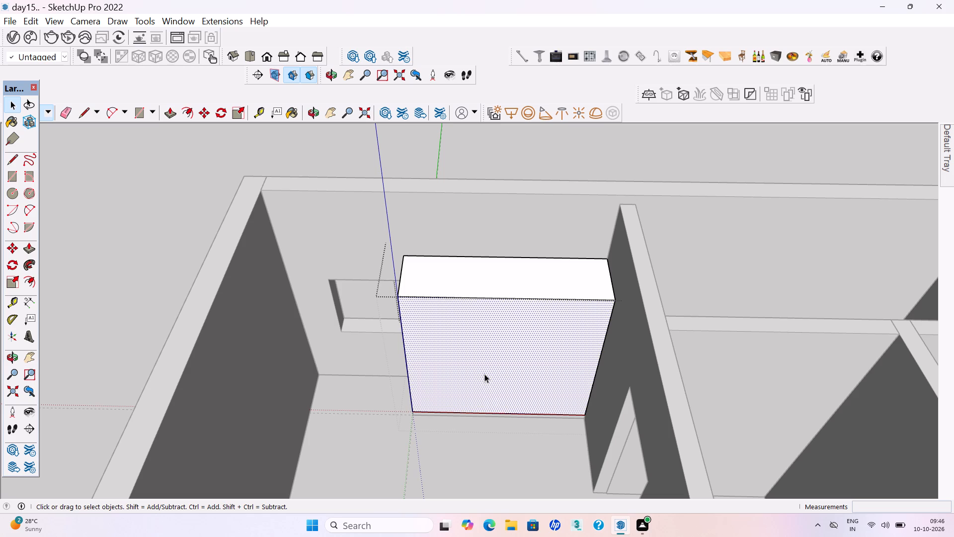
key("f")
left_click(484, 374)
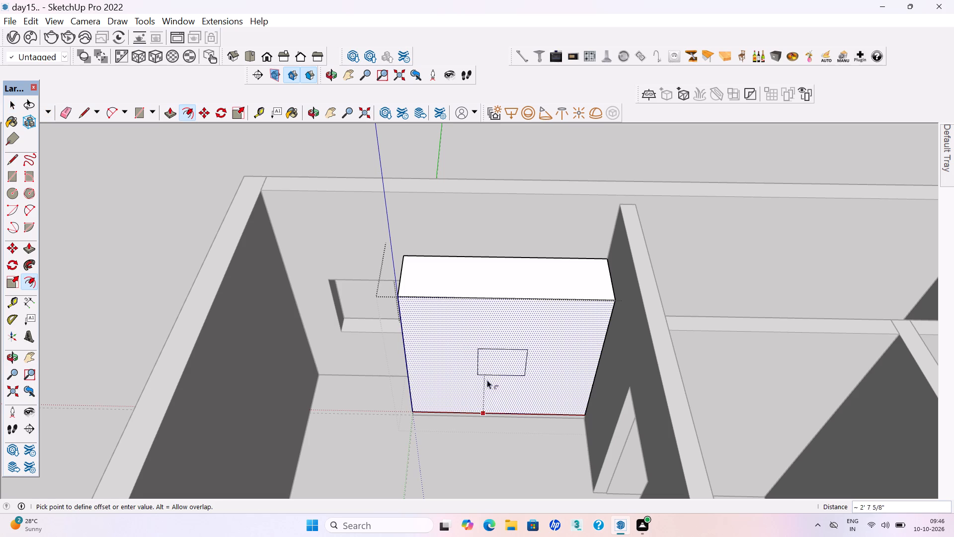
type("18mm")
key("Return")
key("space")
Hollow out the wardrobe by pushing the inset front face back towards the wall, and leave the group.
left_click(522, 353)
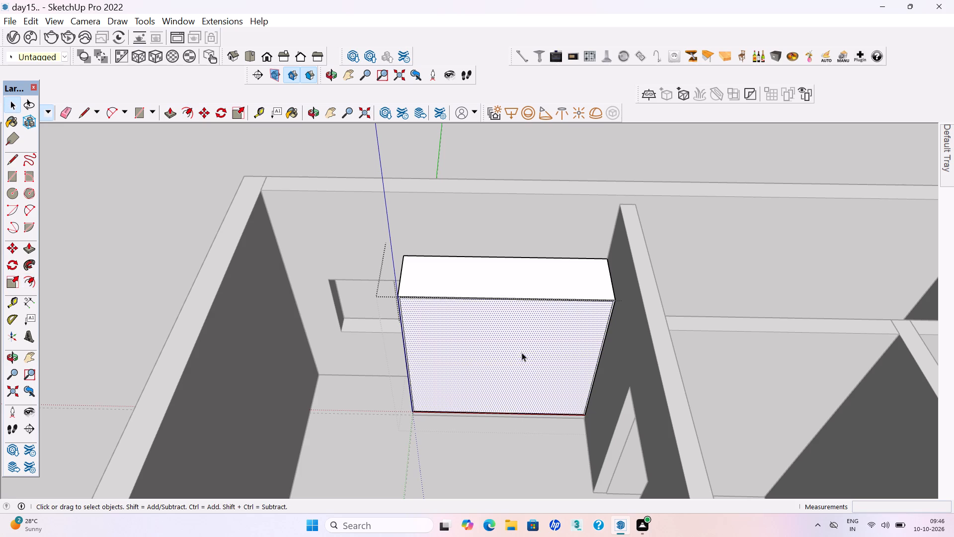
key("p")
key("Return")
left_click(530, 386)
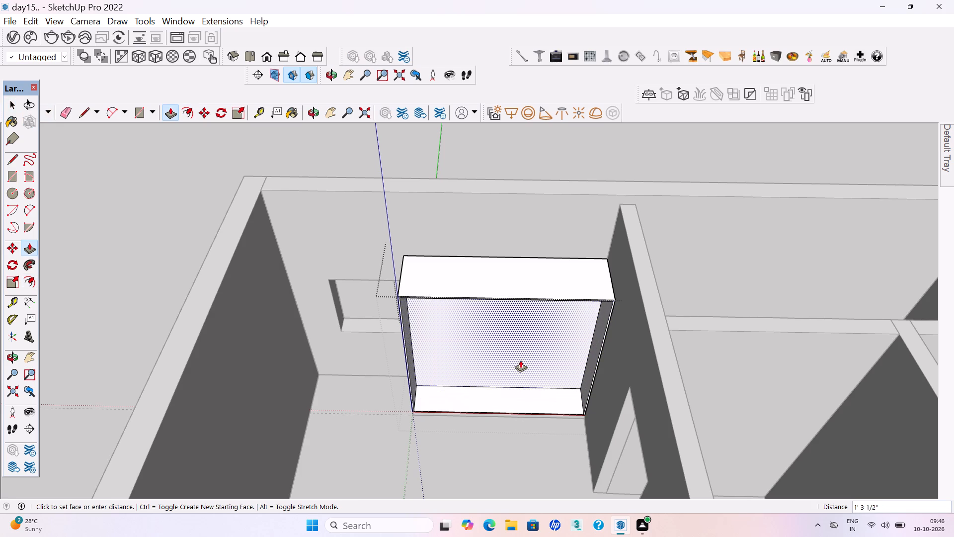
left_click(520, 356)
key("space")
scroll(493, 390, "down", 4)
left_click(539, 227)
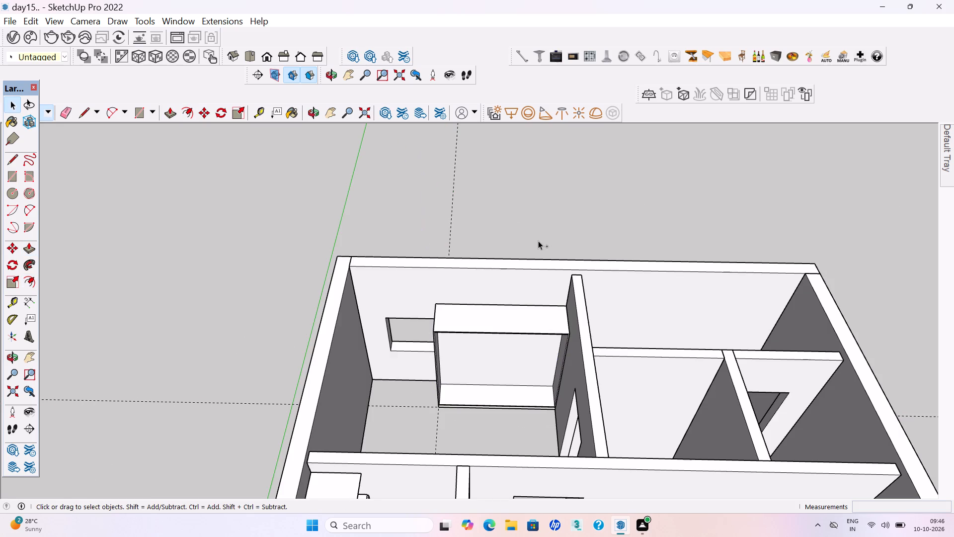
Save the model.
key("ctrl+s")
key("ctrl+s")
Place a vertical guide at the middle of the wardrobe front, about 3' 7 1/4" from its window-side edge.
scroll(500, 301, "down", 2)
middle_click_drag(503, 339, 508, 325)
scroll(510, 358, "up", 6)
key("t")
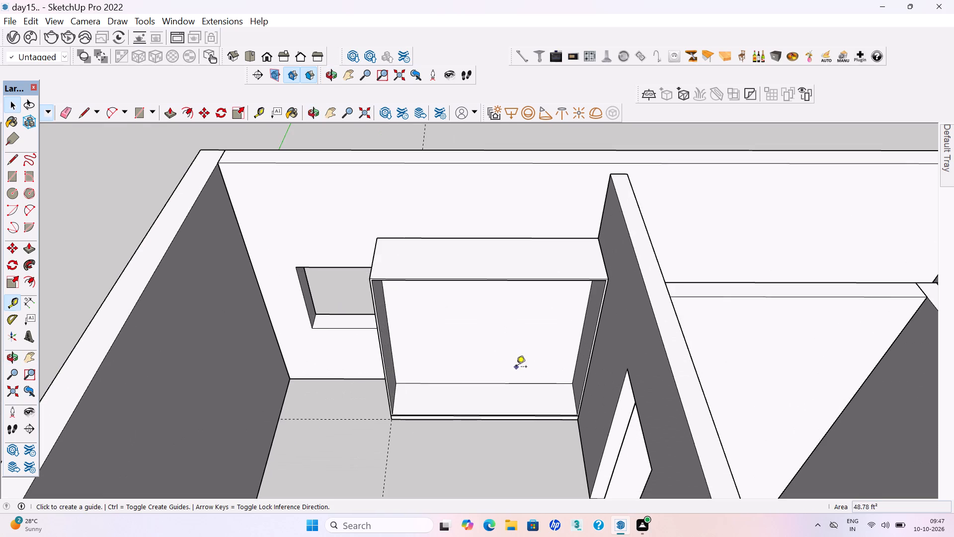
left_click(381, 358)
left_click(494, 276)
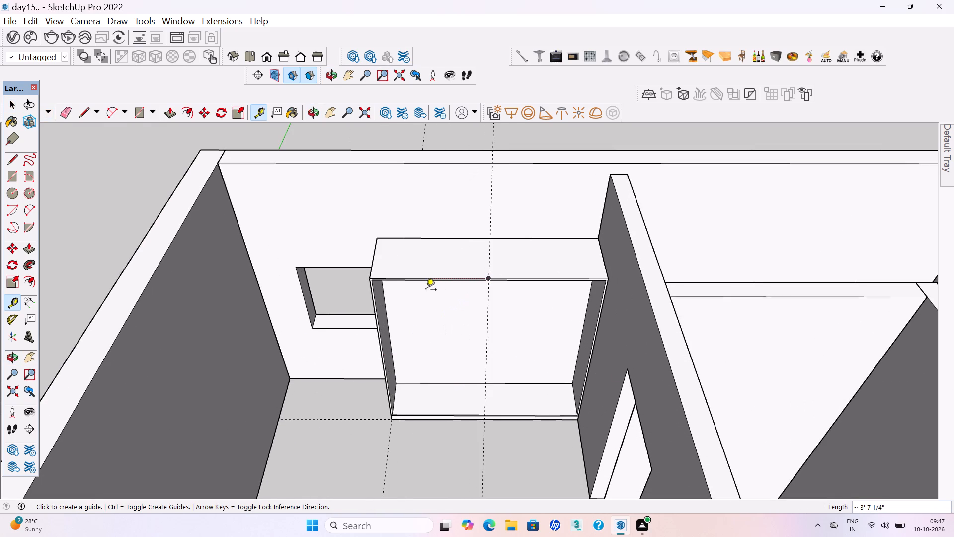
Draw a door rectangle about 3' 7 1/4" by 6' 11 5/16" over the window-side half of the wardrobe front, ending at the centre guide.
key("r")
scroll(365, 276, "up", 9)
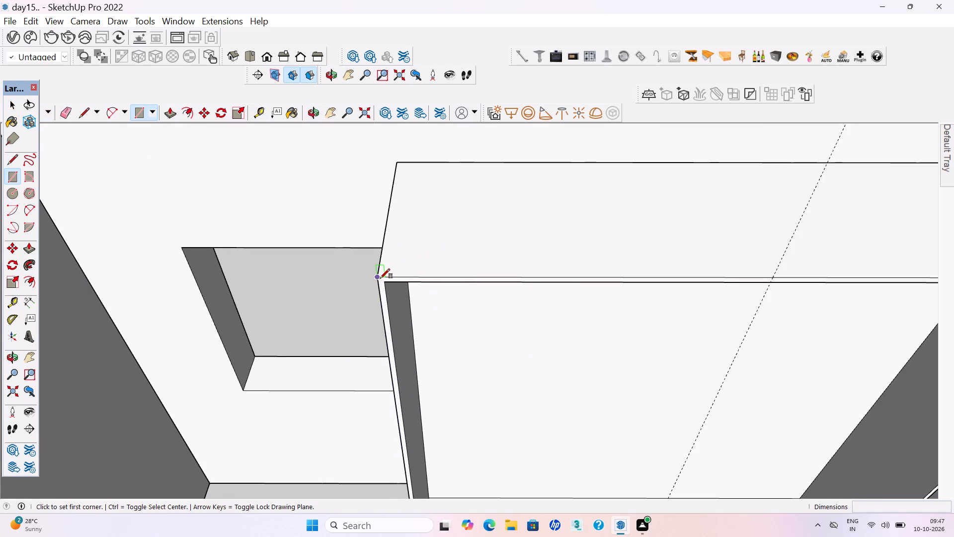
left_click(380, 278)
scroll(384, 273, "down", 9)
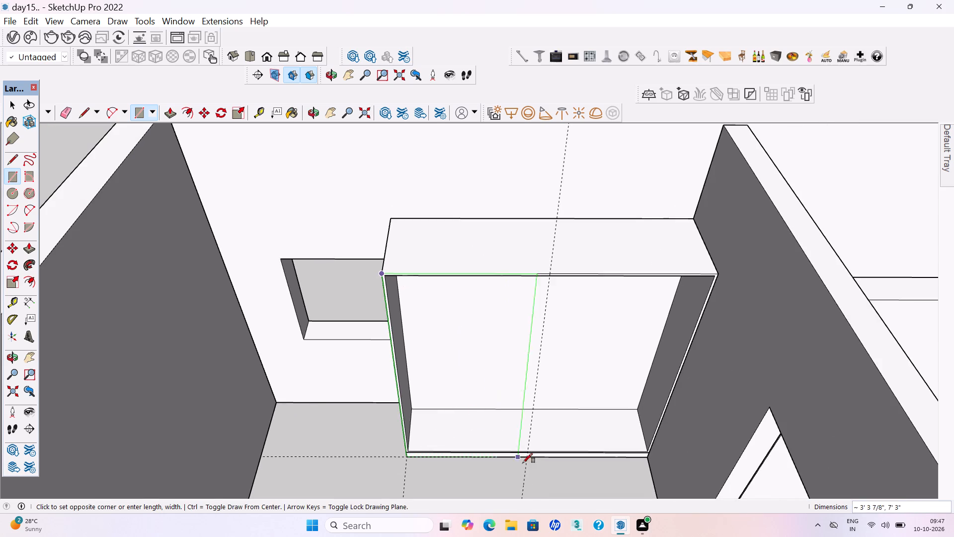
scroll(526, 462, "up", 13)
left_click(531, 444)
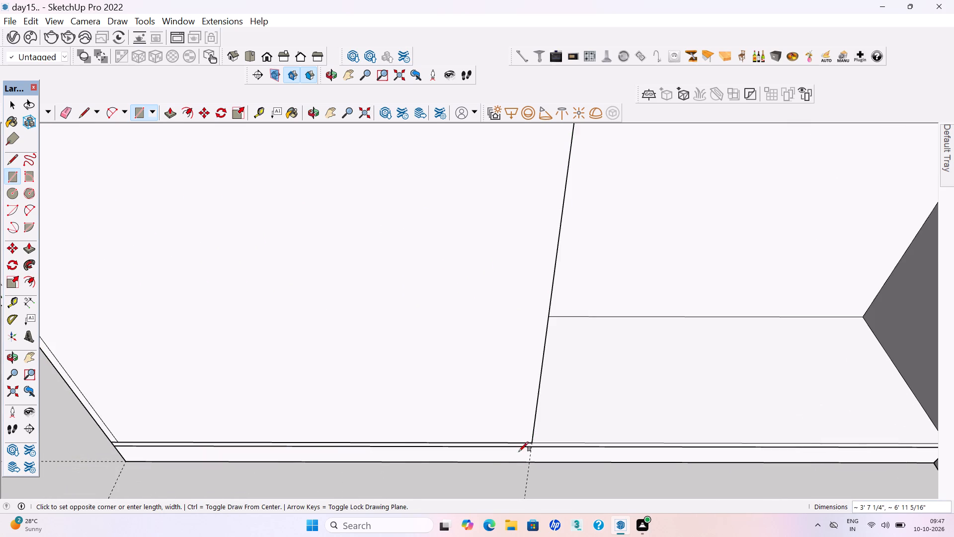
Extrude the door rectangle 18 mm outward from the wardrobe front.
scroll(477, 470, "down", 9)
key("p")
left_click(385, 310)
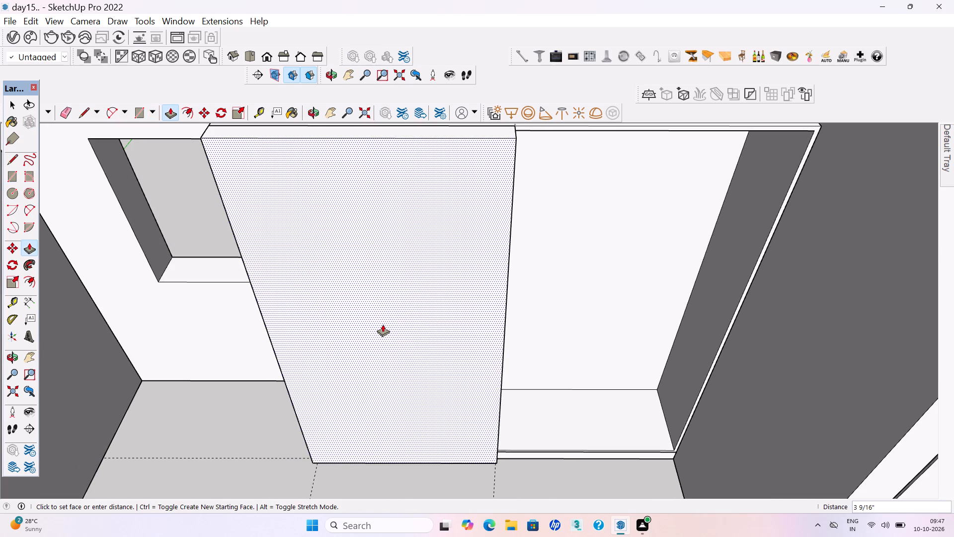
type("18mm")
key("Return")
key("space")
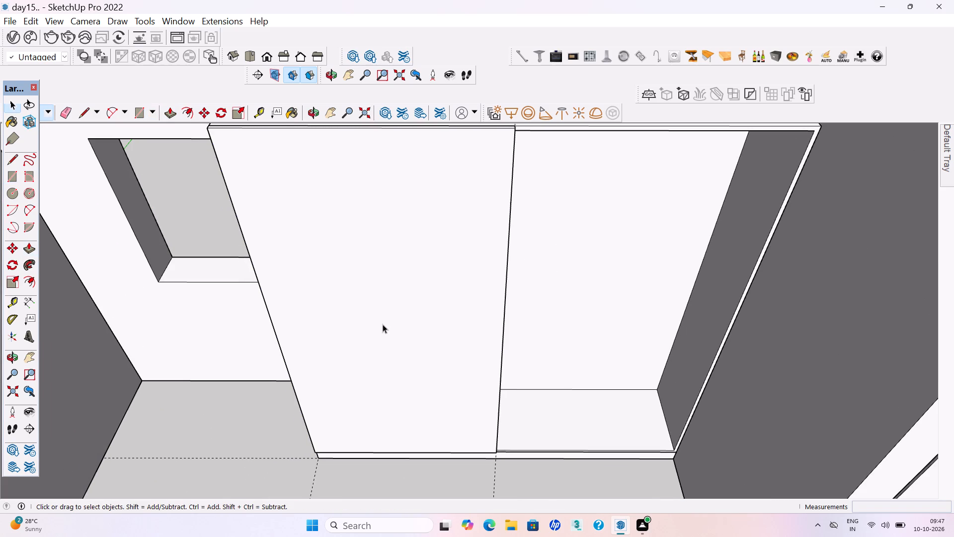
Select the whole door panel with its edges and faces and make it a group.
scroll(385, 343, "down", 6)
middle_click_drag(390, 304, 381, 323)
scroll(408, 239, "up", 8)
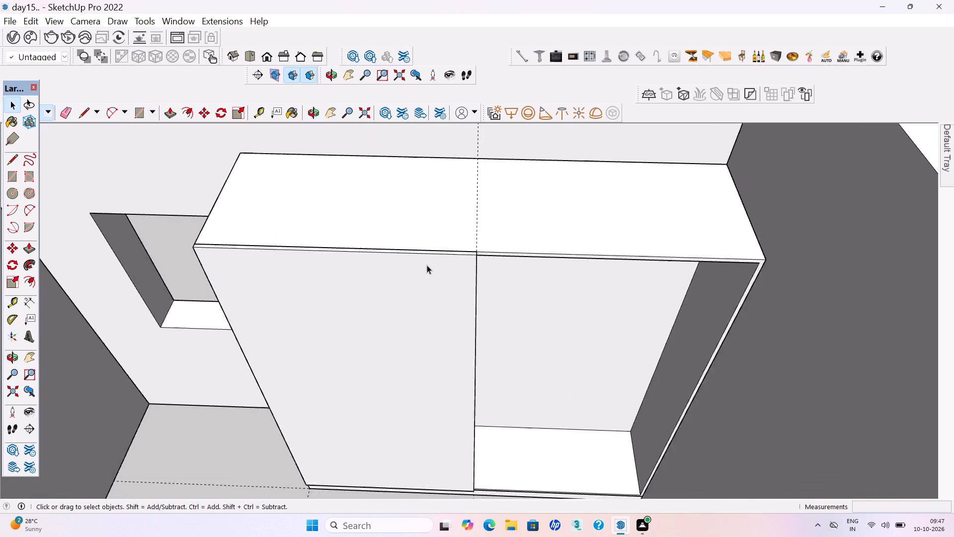
scroll(427, 265, "up", 2)
triple_click(430, 274)
right_click(429, 273)
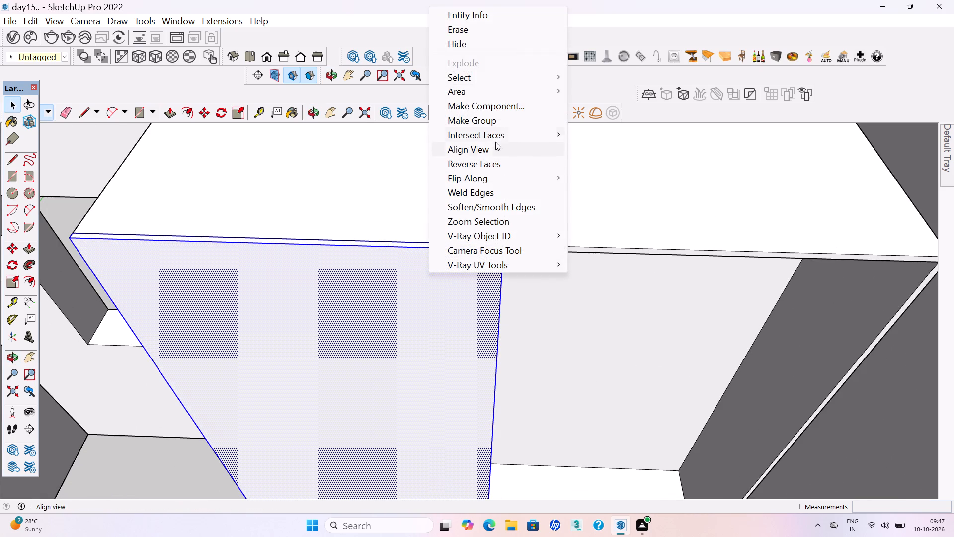
left_click(490, 124)
Inside the door group, push the side face at the centre guide inward by 0.2" to leave a gap, and leave the group.
scroll(520, 265, "down", 15)
middle_click_drag(544, 321, 278, 339)
scroll(278, 338, "up", 1)
scroll(533, 341, "up", 9)
scroll(478, 373, "up", 4)
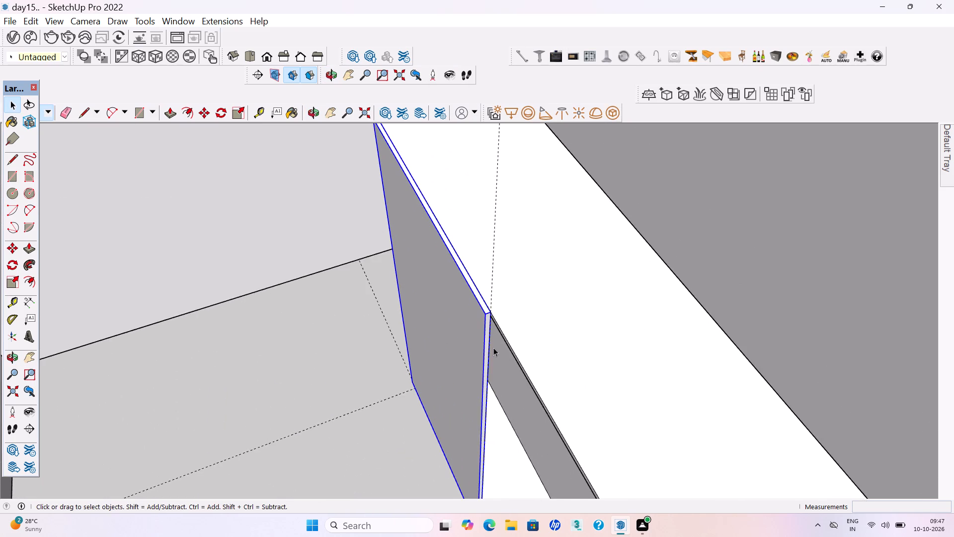
scroll(493, 346, "up", 6)
double_click(455, 361)
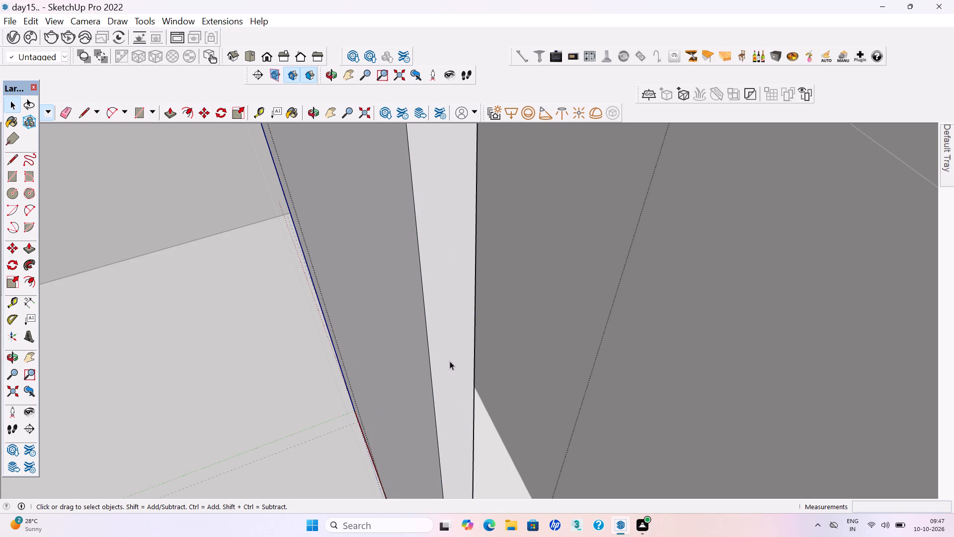
left_click(450, 361)
key("p")
left_click(450, 361)
type(".2\"")
key("Return")
key("space")
scroll(460, 367, "down", 2)
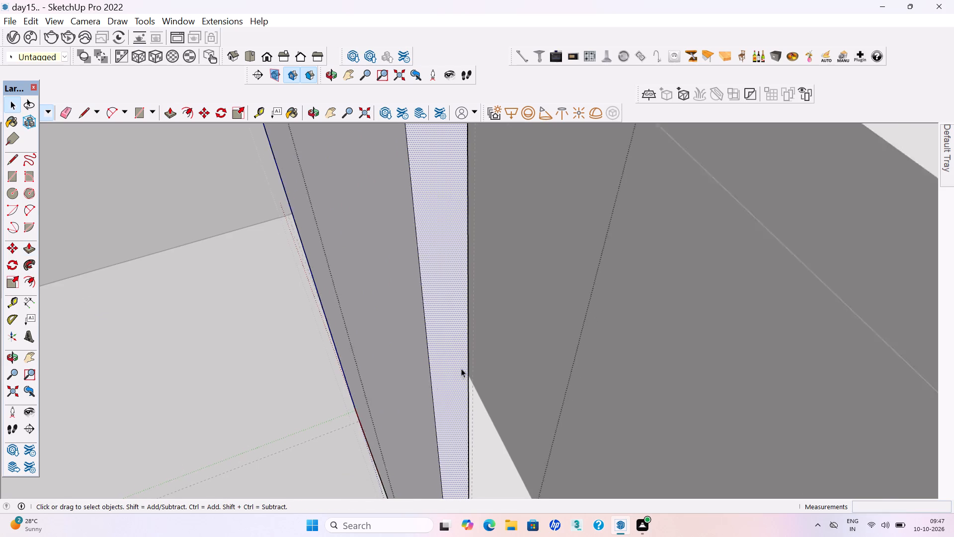
scroll(461, 368, "down", 20)
scroll(461, 368, "down", 4)
left_click(662, 335)
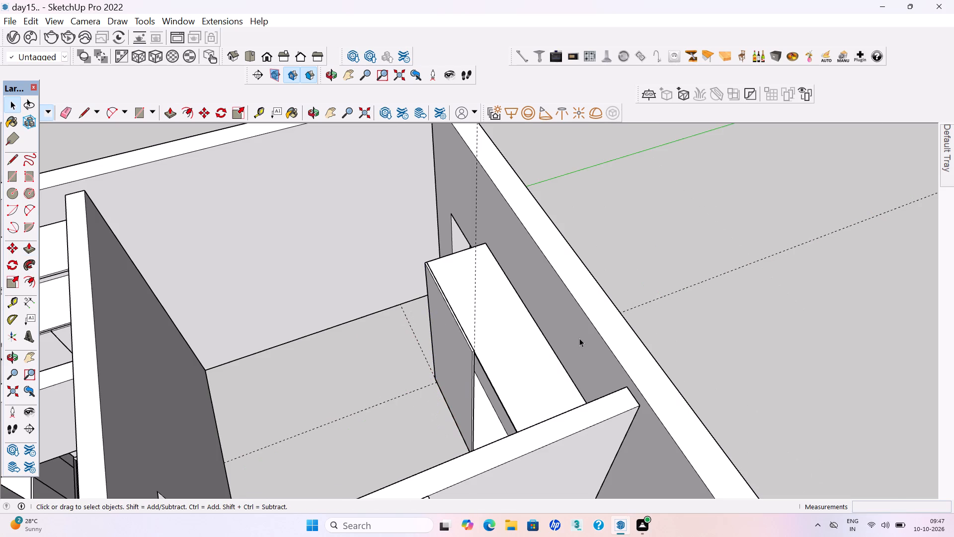
Save the model.
key("ctrl+s")
key("ctrl+s")
key("ctrl+s")
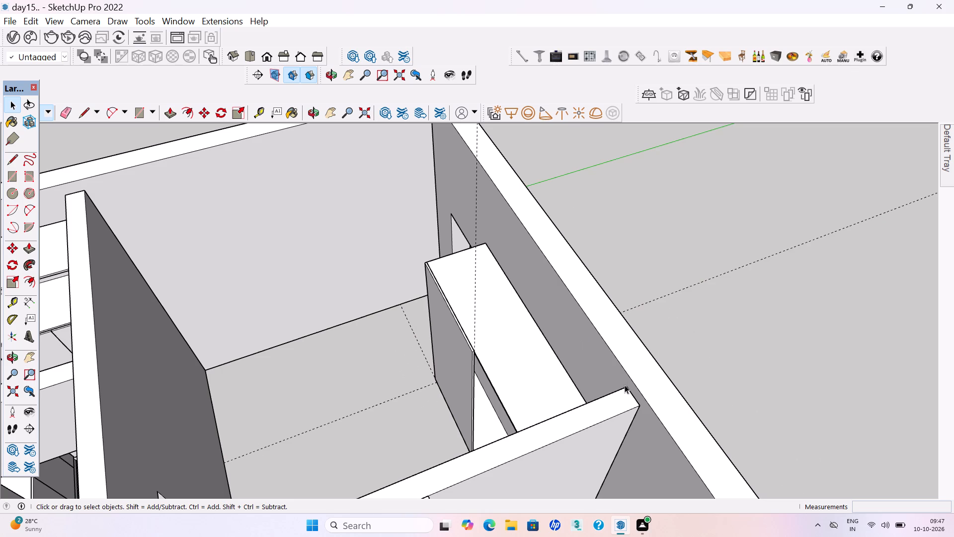
Draw a second door rectangle over the open half of the wardrobe front, starting from the centre guide at the top edge.
scroll(493, 358, "down", 3)
middle_click_drag(353, 344, 541, 358)
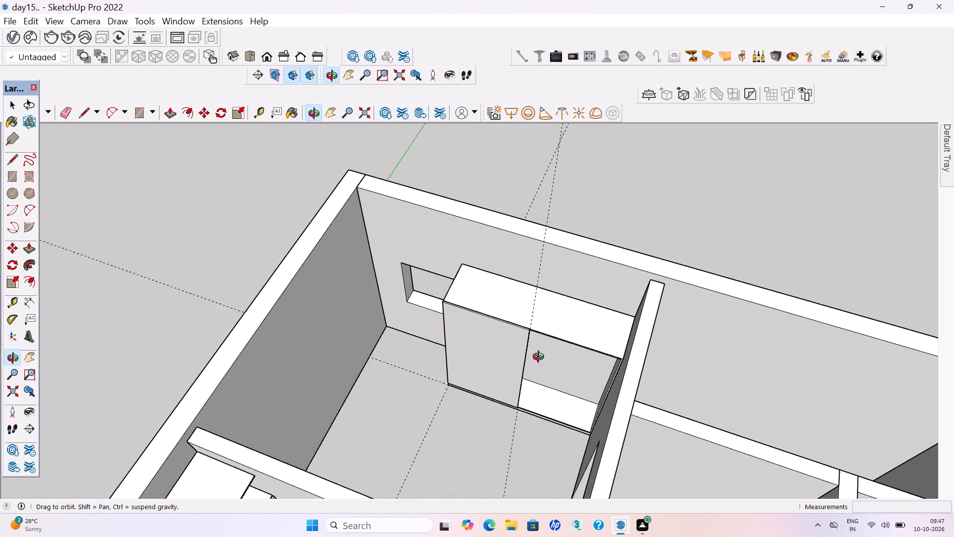
middle_click_drag(541, 358, 543, 358)
middle_click(543, 358)
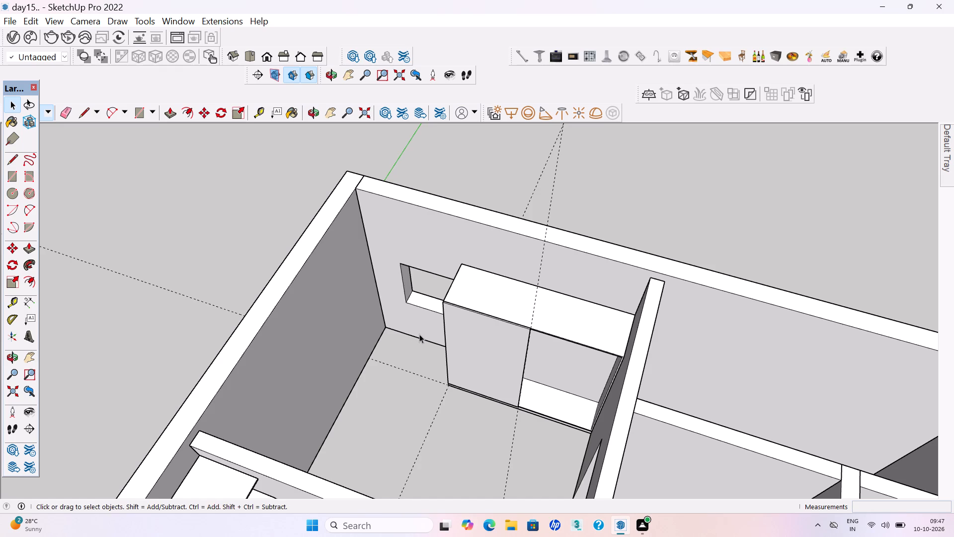
scroll(448, 373, "down", 2)
middle_click_drag(404, 366, 461, 369)
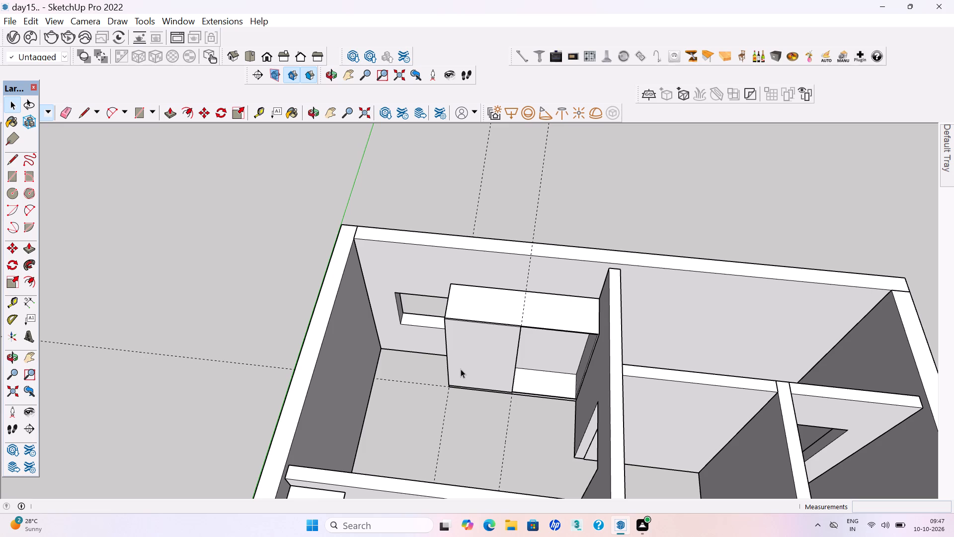
scroll(544, 339, "up", 11)
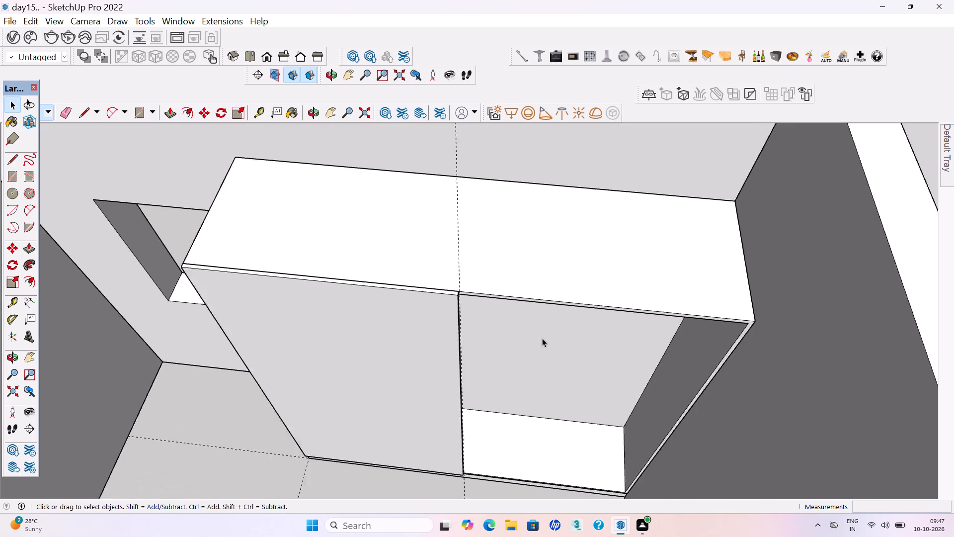
scroll(542, 338, "up", 2)
middle_click_drag(534, 333, 521, 314)
key("r")
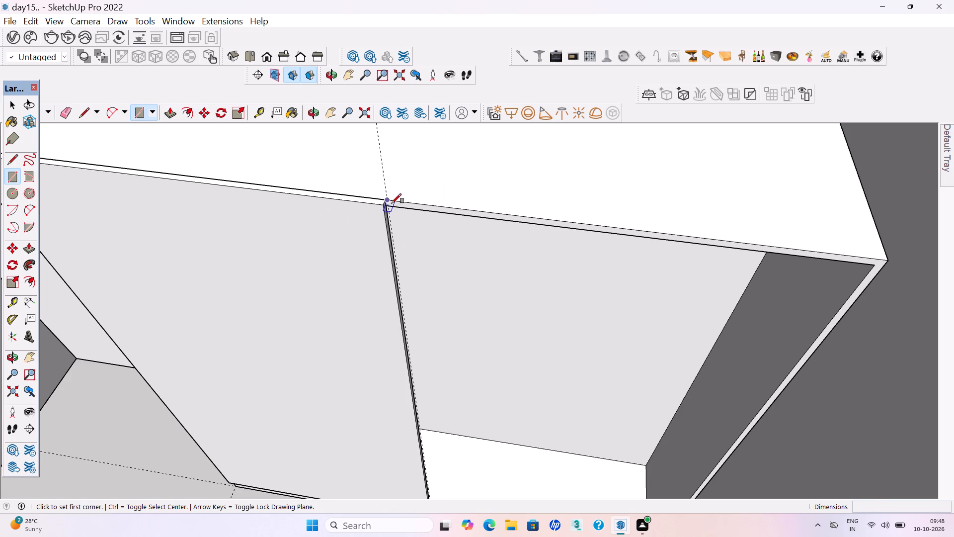
scroll(383, 203, "up", 14)
left_click(384, 182)
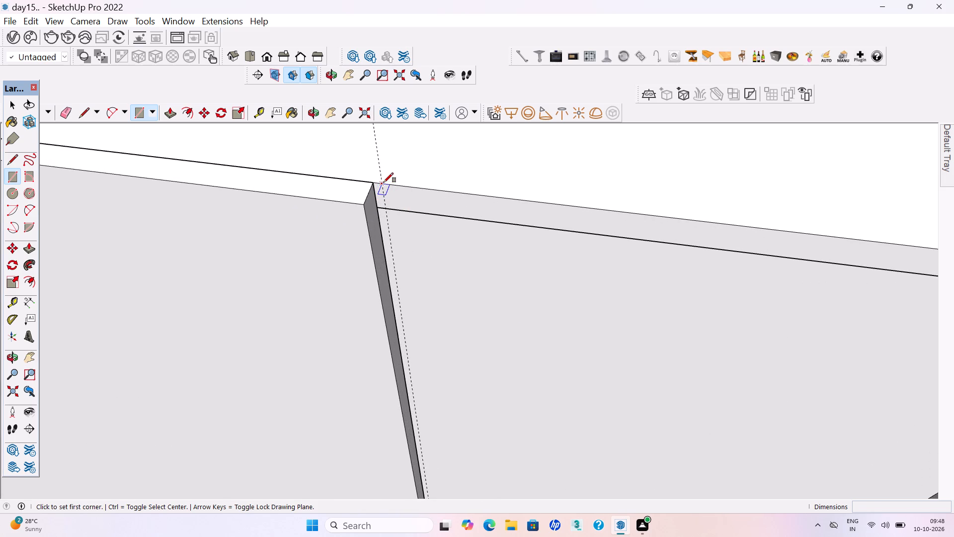
scroll(384, 182, "down", 20)
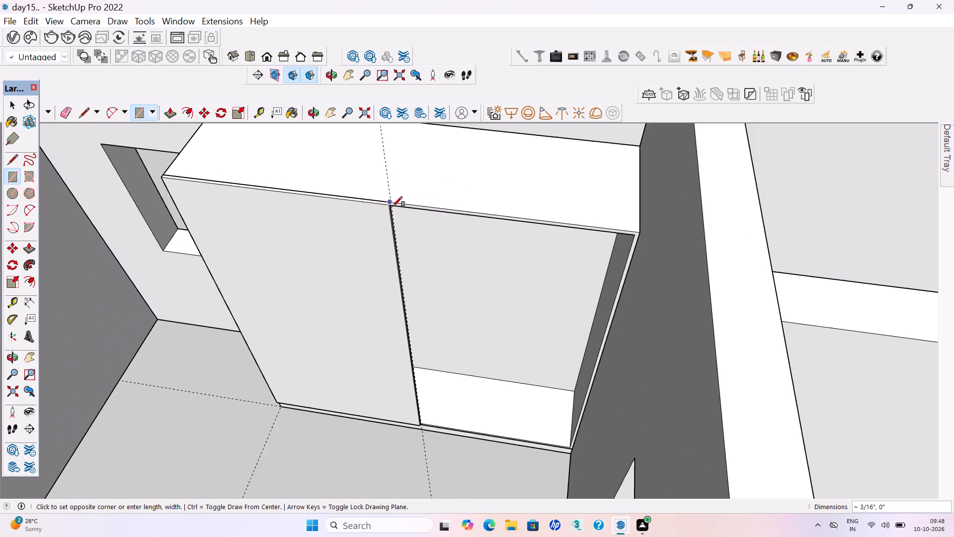
scroll(393, 206, "down", 2)
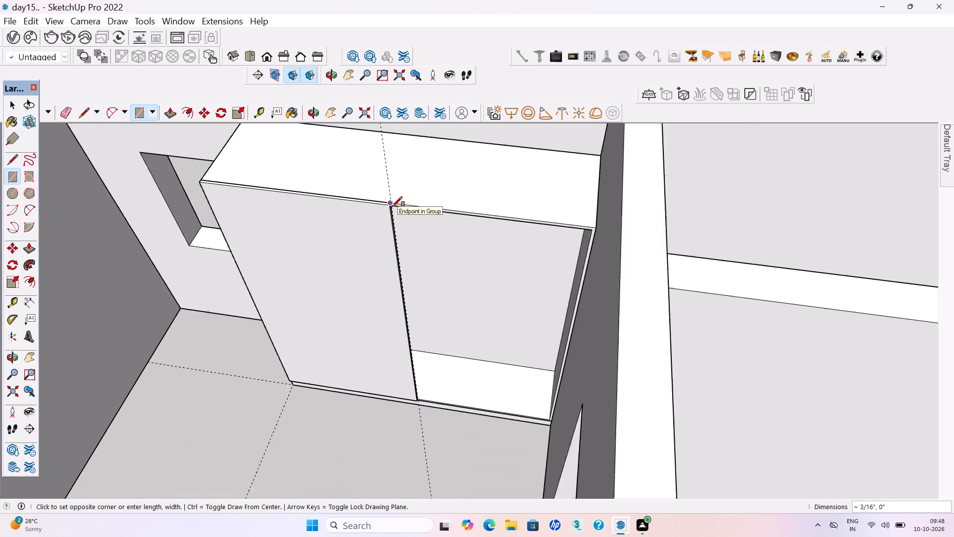
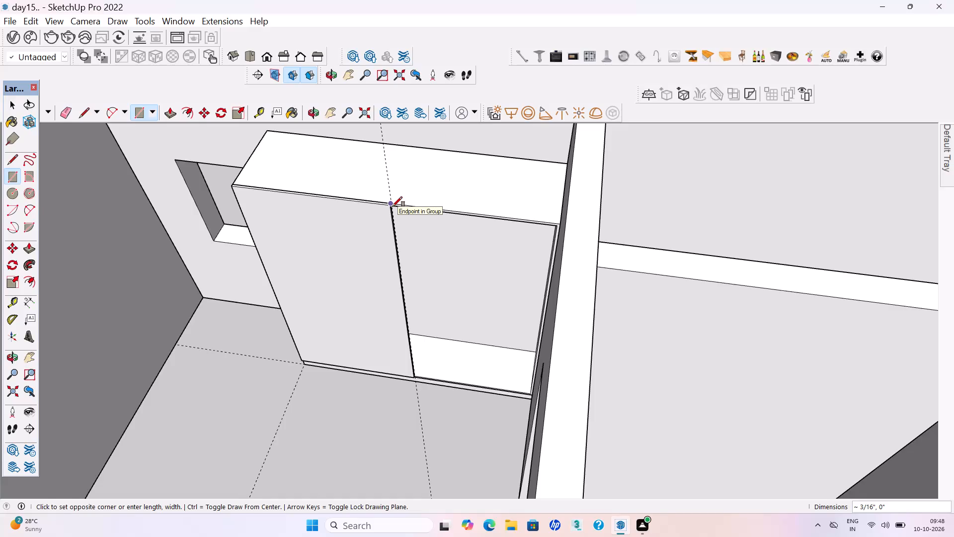
Complete the door rectangle over the wardrobe's open right half, about 3' 6 1/2" by 6' 11 5/16".
scroll(393, 206, "down", 2)
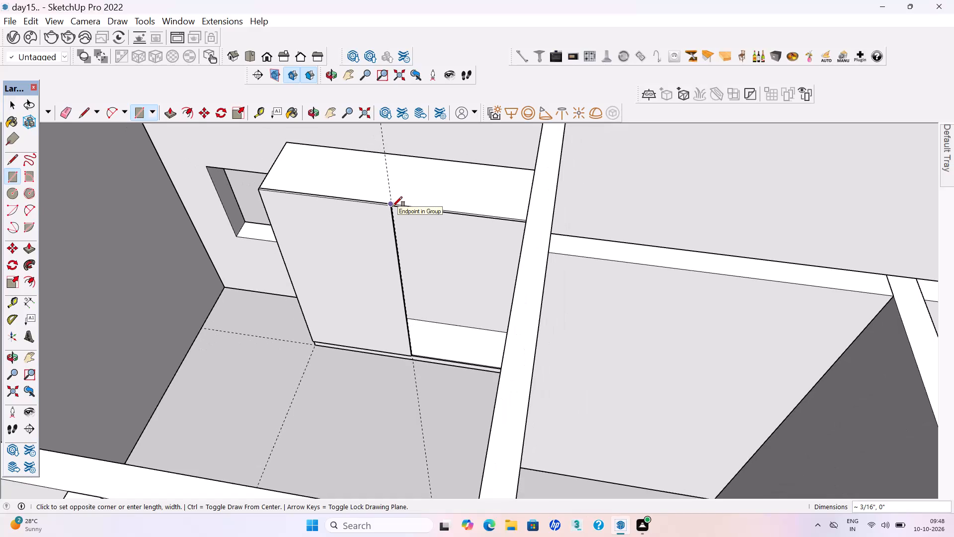
middle_click_drag(467, 359, 534, 358)
scroll(534, 357, "down", 1)
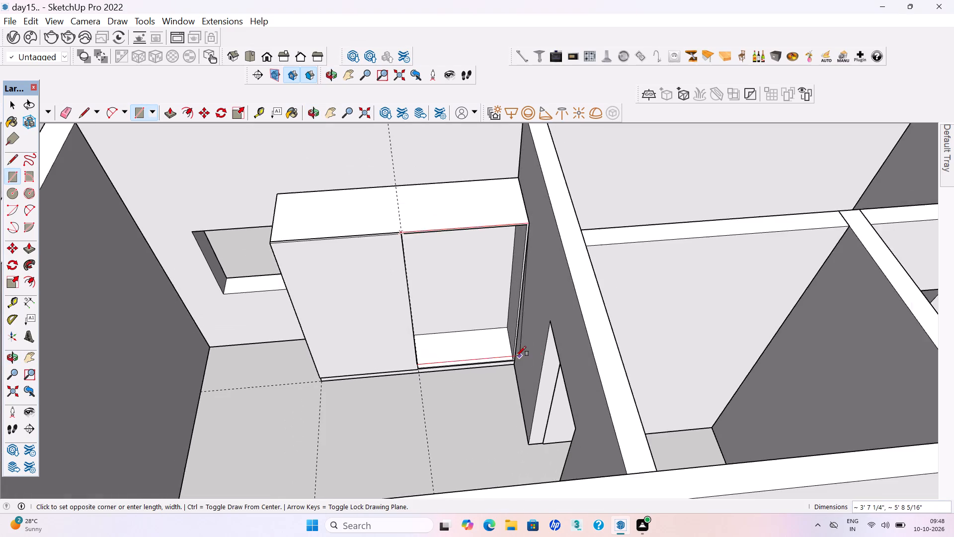
scroll(516, 356, "up", 13)
scroll(509, 359, "up", 9)
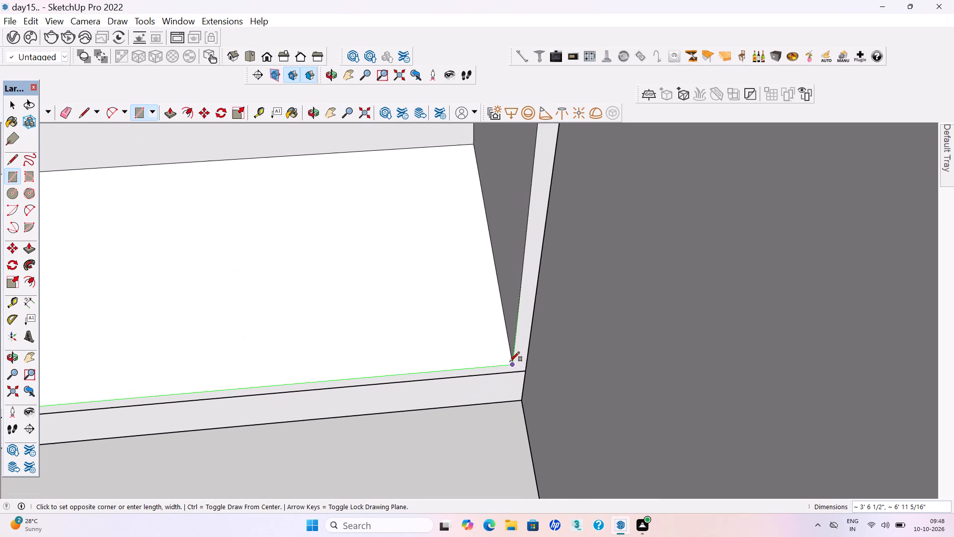
left_click(515, 364)
Push/Pull the new right door face about 11/16" to match the left door's front.
scroll(546, 389, "down", 19)
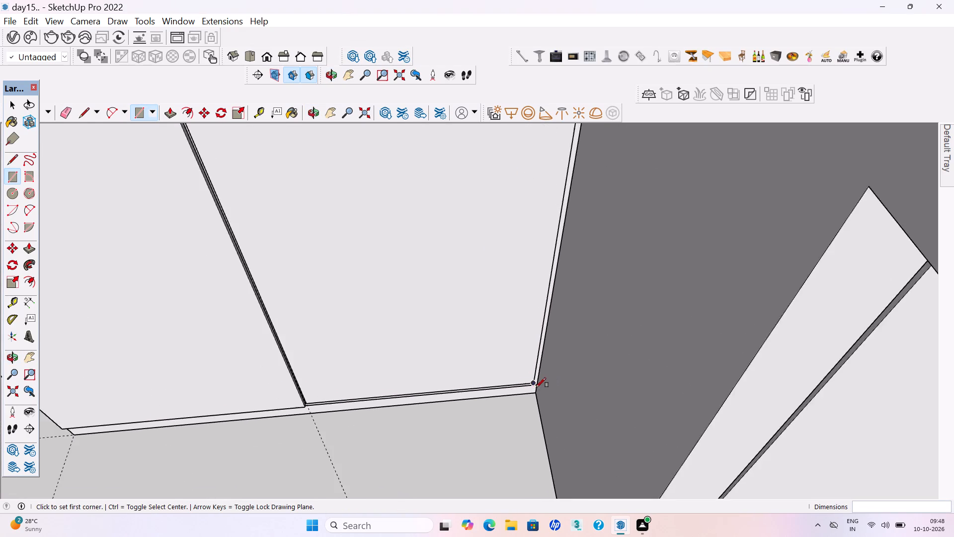
scroll(536, 387, "down", 7)
key("p")
left_click(452, 291)
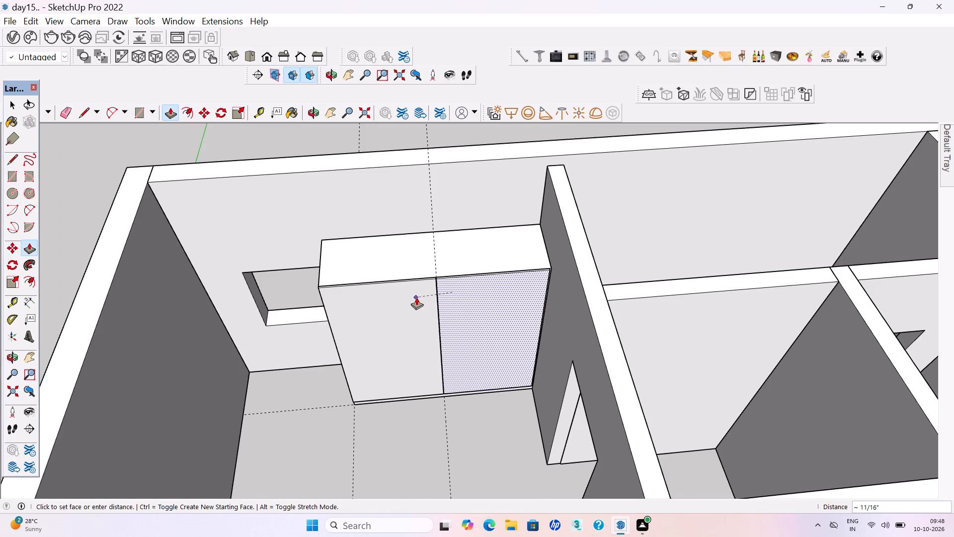
left_click(416, 297)
Select all the connected geometry of the right door panel and make it a group.
key("space")
scroll(465, 271, "up", 14)
triple_click(446, 304)
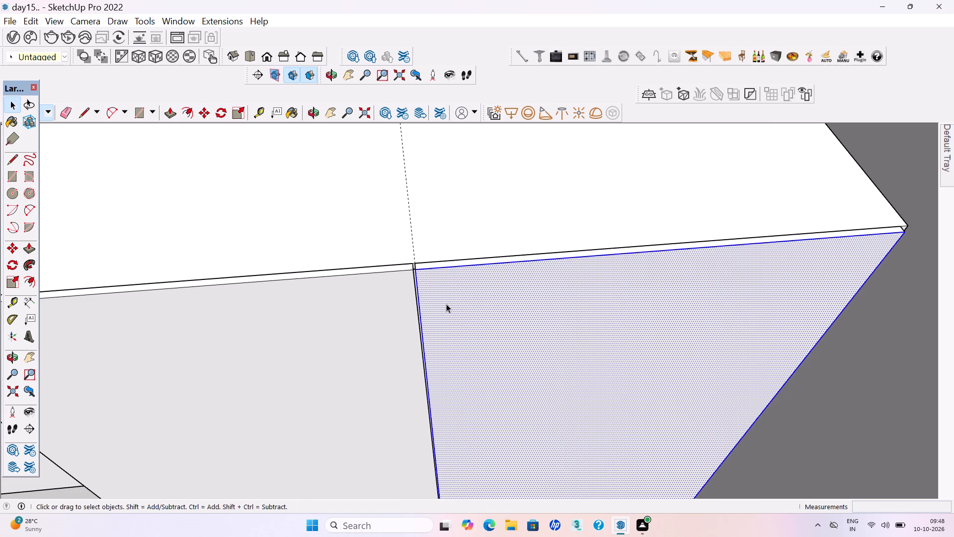
right_click(448, 303)
left_click(479, 149)
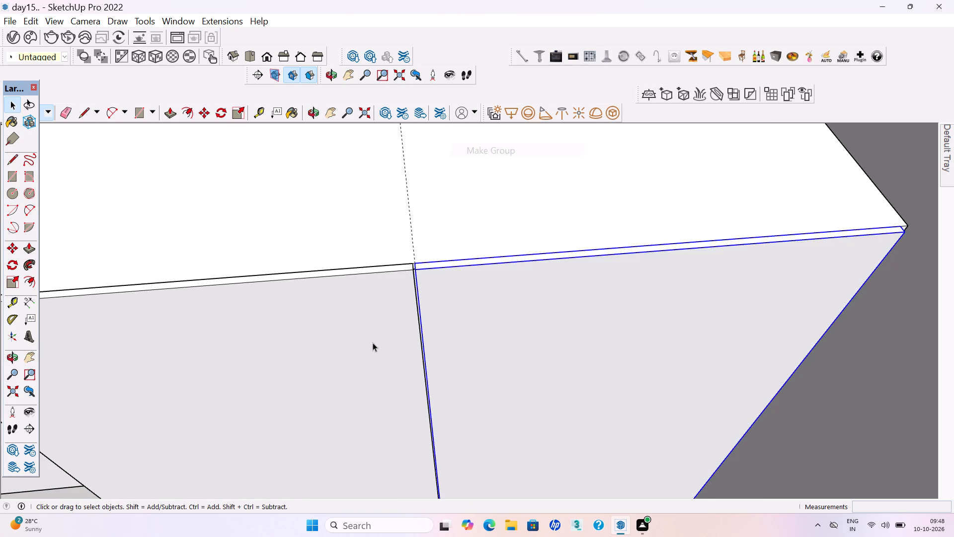
Deselect the door group and save the model.
scroll(424, 387, "down", 20)
scroll(424, 387, "down", 3)
scroll(428, 380, "up", 1)
scroll(428, 380, "down", 8)
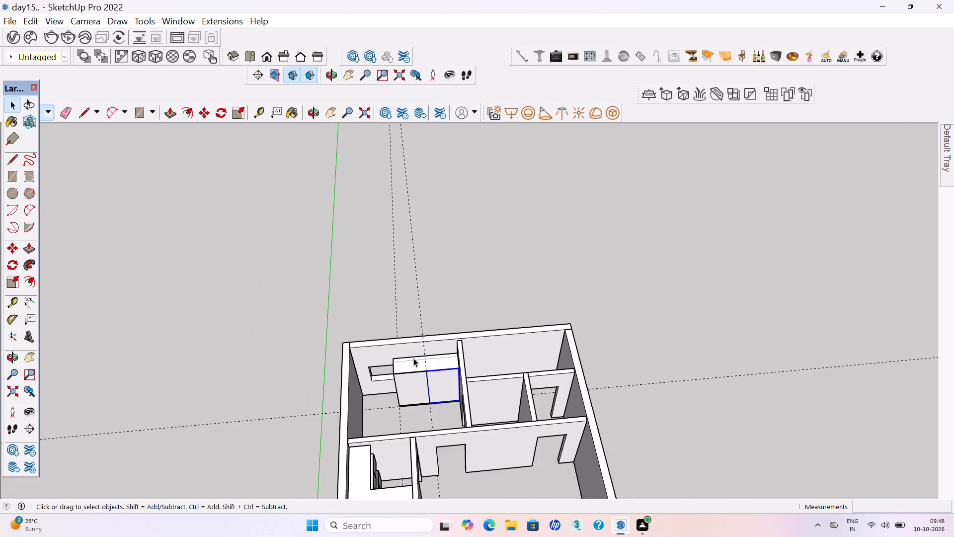
scroll(413, 358, "down", 8)
middle_click_drag(422, 392, 419, 346)
scroll(419, 349, "up", 1)
left_click(498, 317)
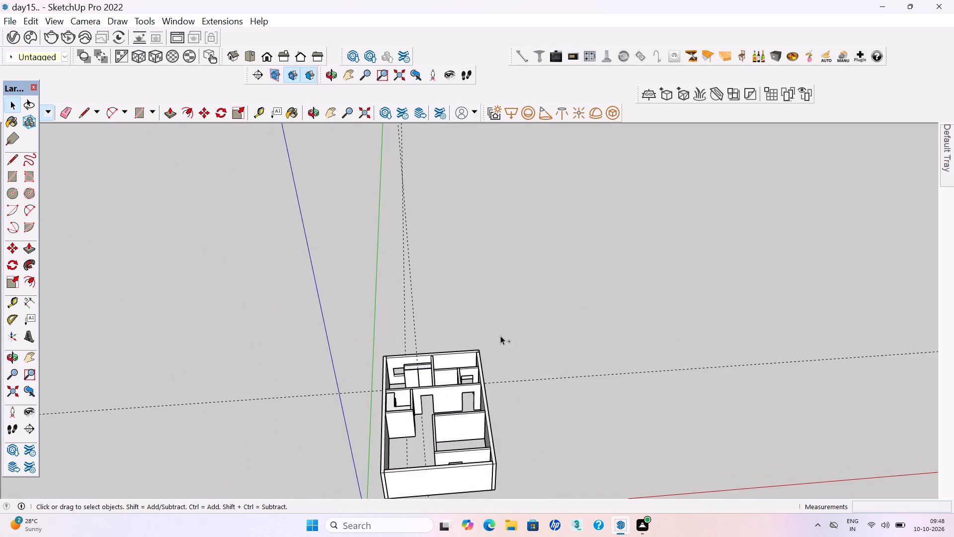
key("ctrl+s")
key("ctrl+s")
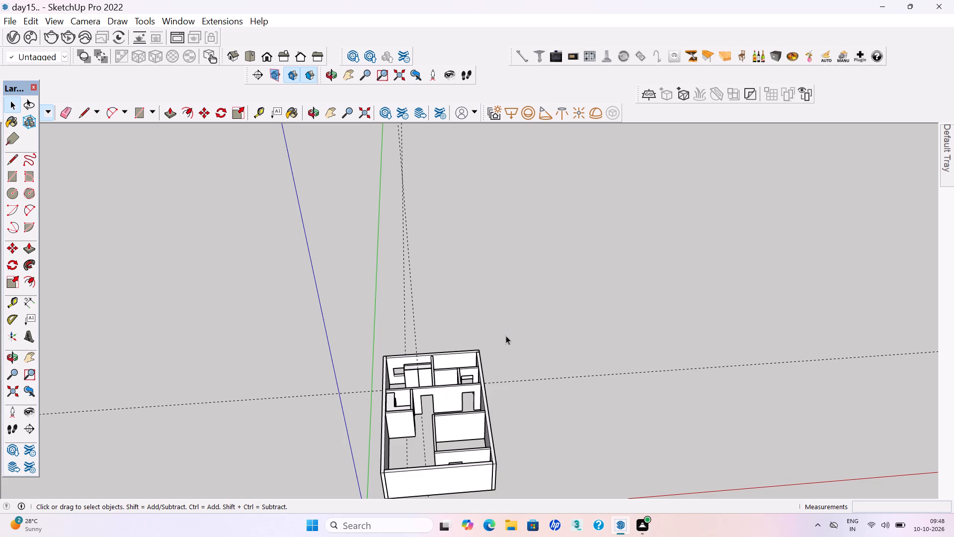
Select the two construction guides that run through the wardrobe and delete them.
scroll(537, 346, "down", 2)
middle_click_drag(465, 399, 440, 444)
scroll(443, 388, "up", 4)
scroll(409, 303, "up", 7)
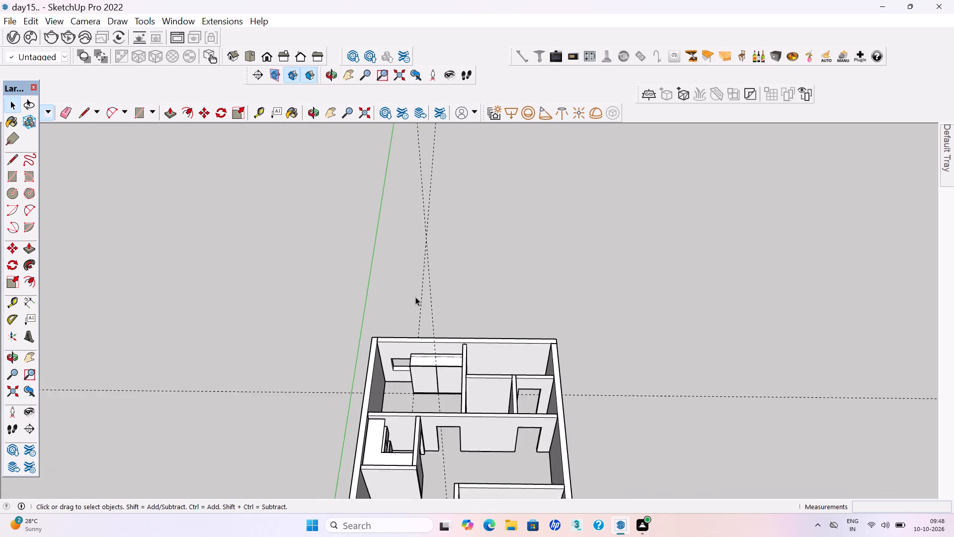
scroll(415, 297, "up", 6)
left_click_drag(477, 305, 407, 261)
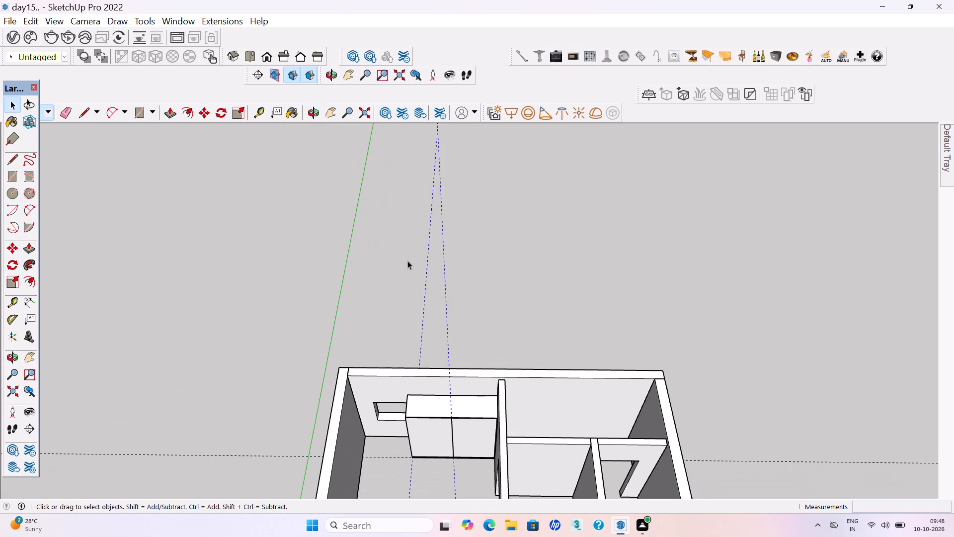
key("Delete")
Save the model after removing the guides.
key("ctrl+s")
key("ctrl+s")
key("ctrl+s")
key("ctrl+s")
key("ctrl+s")
key("ctrl+s")
key("ctrl+s")
key("ctrl+s")
key("ctrl+s")
key("ctrl+s")
key("ctrl+s")
key("ctrl+s")
key("ctrl+s")
key("ctrl+s")
key("ctrl+s")
key("ctrl+s")
key("ctrl+s")
key("ctrl+s")
key("ctrl+s")
key("ctrl+s")
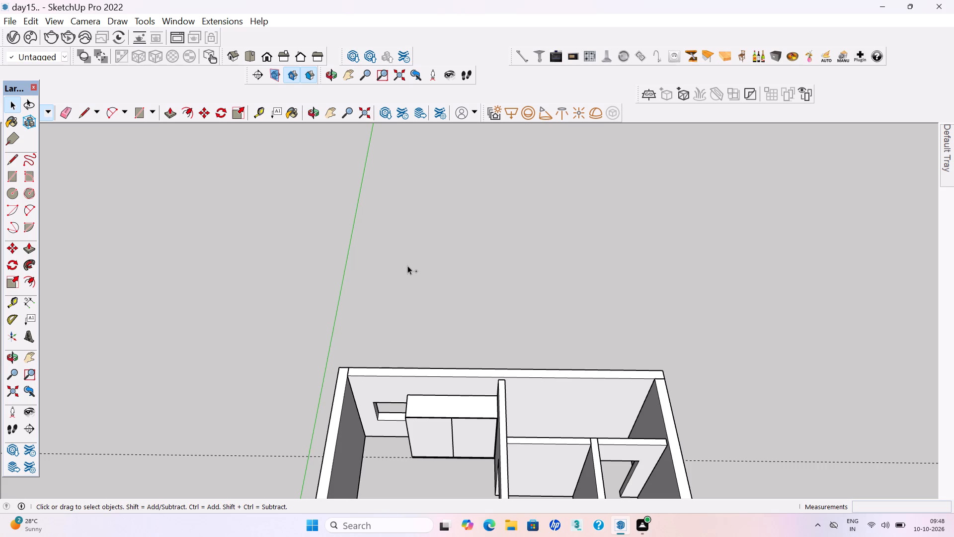
Draw a rectangle about 7' 2 1/2" by 1' 11 1/16" on the back wall, rising from the wardrobe's top back edge.
scroll(436, 406, "up", 14)
key("r")
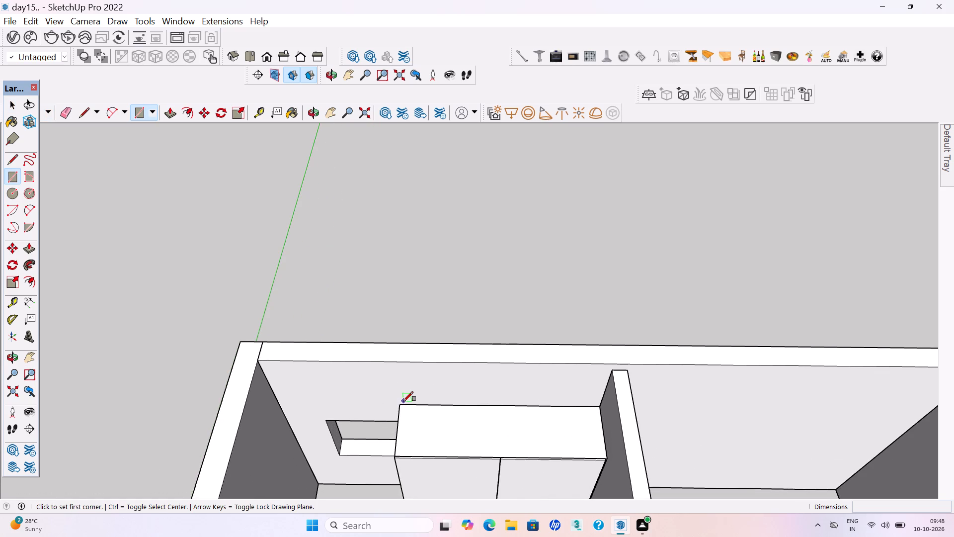
left_click(400, 404)
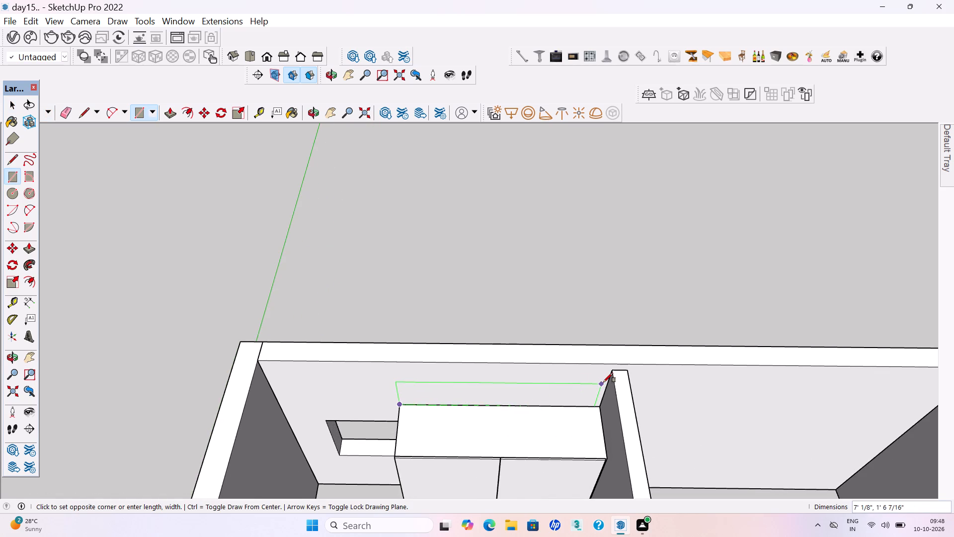
left_click(607, 377)
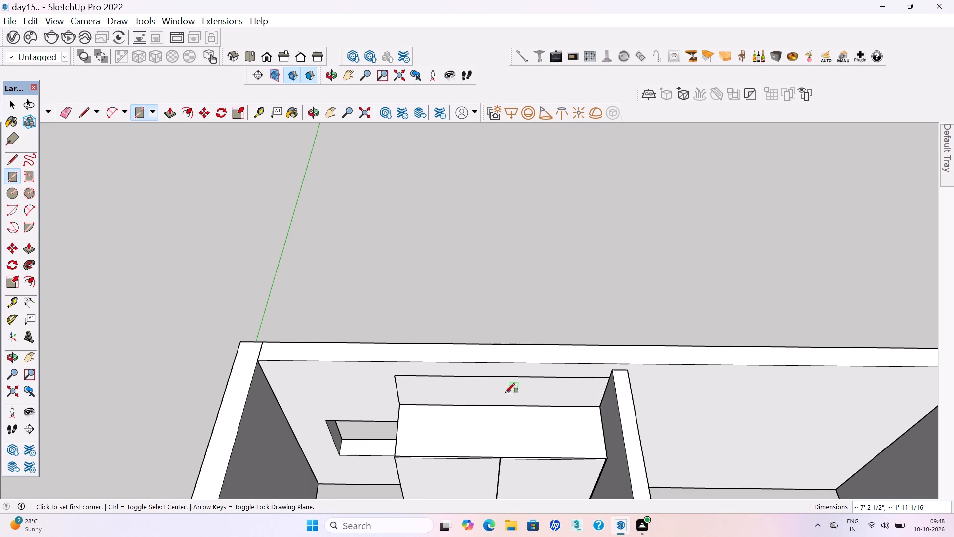
Make the rectangle above the wardrobe a group together with its edges.
key("space")
middle_click_drag(484, 404, 478, 363)
double_click(477, 390)
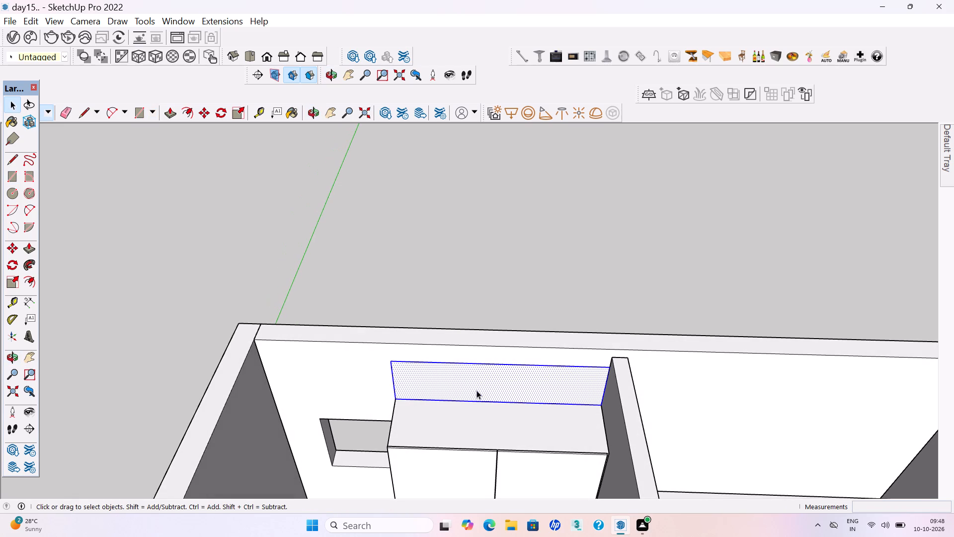
right_click(477, 390)
left_click(510, 256)
Open the new group and Push/Pull its face forward to the wardrobe's front to form a loft box.
double_click(486, 392)
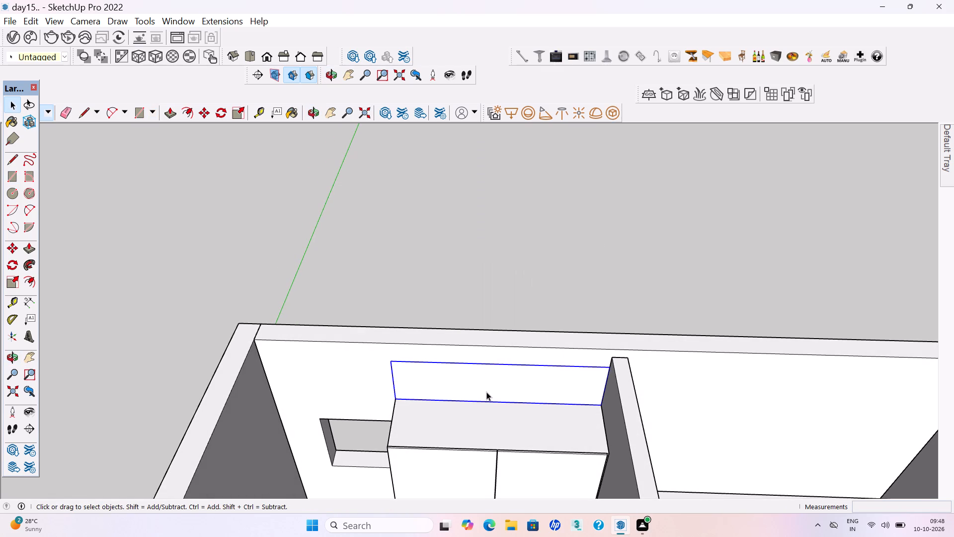
left_click(486, 392)
key("p")
left_click(485, 382)
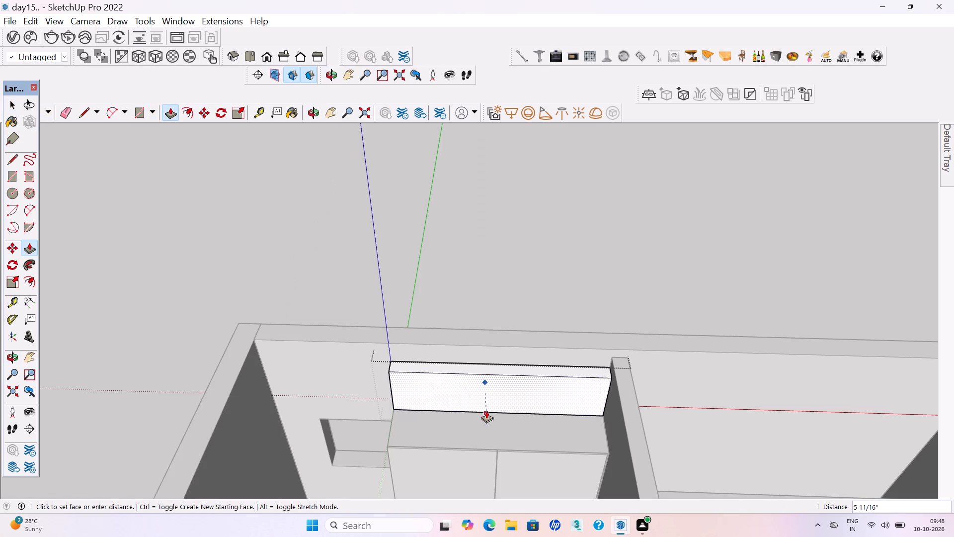
left_click(465, 477)
Offset the loft box's front face edges inward by 18 mm.
scroll(456, 450, "up", 3)
middle_click_drag(461, 444, 464, 418)
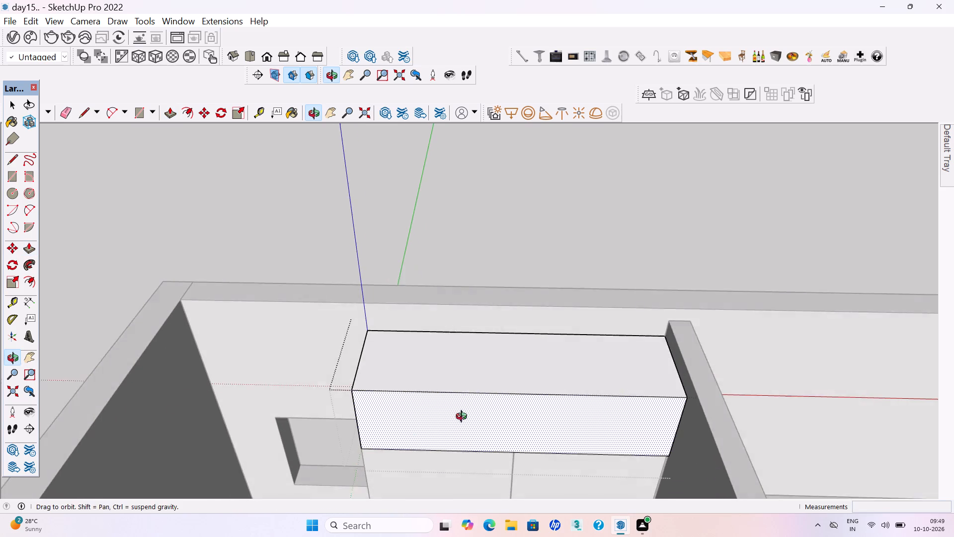
middle_click_drag(464, 418, 465, 407)
key("f")
left_click(456, 408)
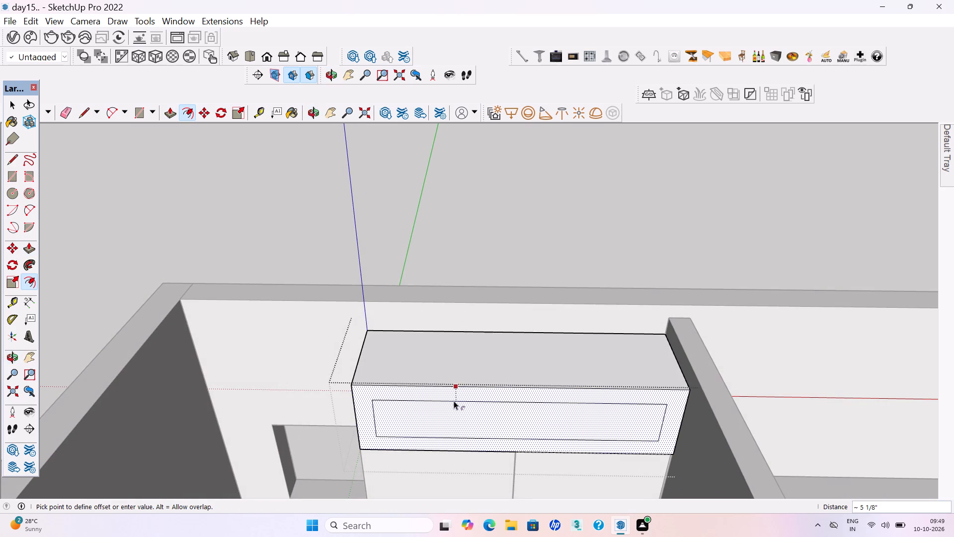
type("18mm")
key("Return")
Push the loft box's inner front face back about 1' 1/2" to hollow out the cabinet.
key("space")
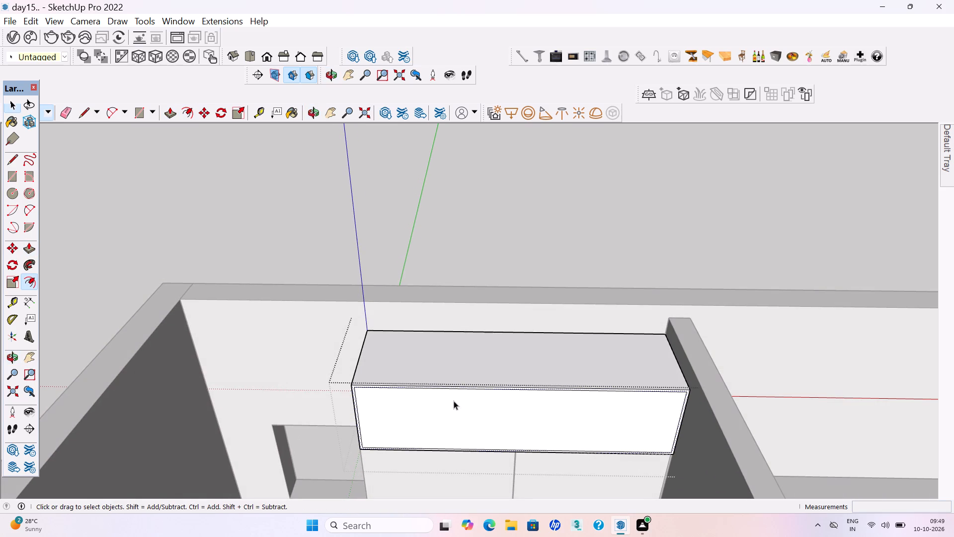
left_click(456, 412)
key("p")
left_click(466, 434)
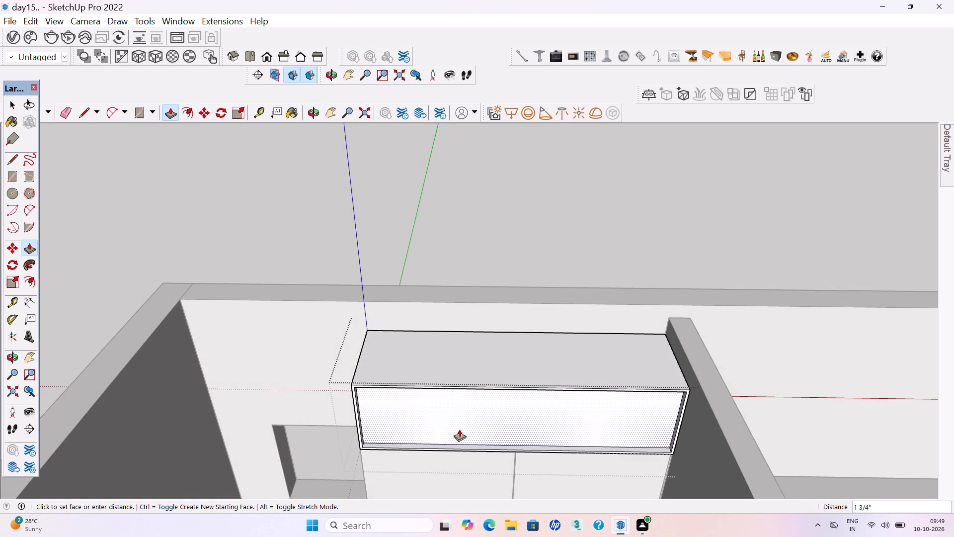
left_click(454, 402)
Close the loft cabinet group and save the model.
key("space")
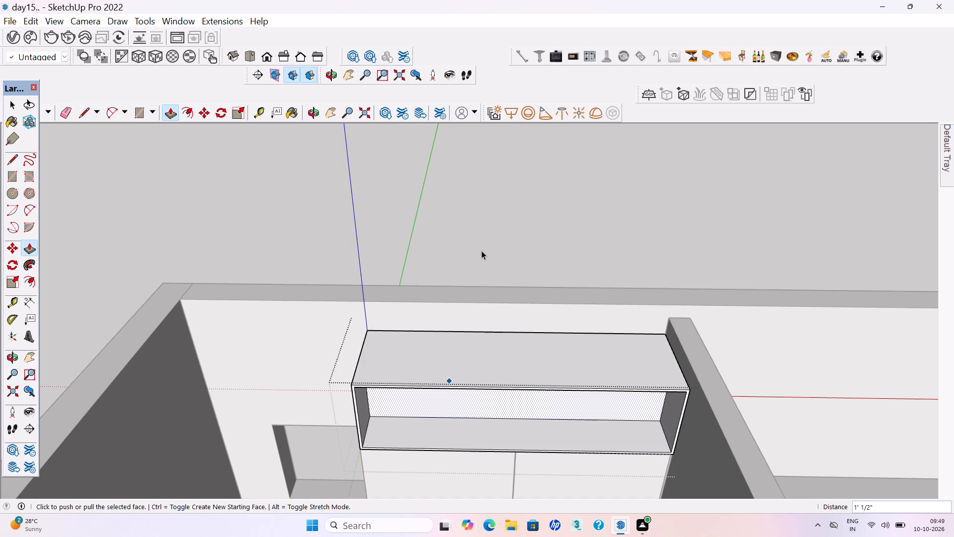
left_click(481, 251)
key("ctrl+s")
key("ctrl+s")
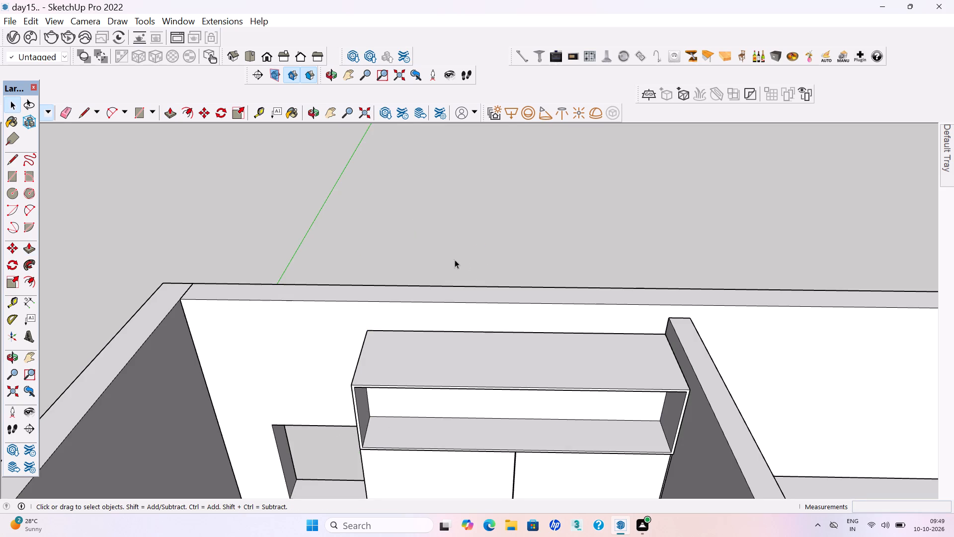
Place a vertical guide 3' 6 5/16" from the loft cabinet's left side edge, in line with the split between the wardrobe doors.
scroll(451, 393, "up", 2)
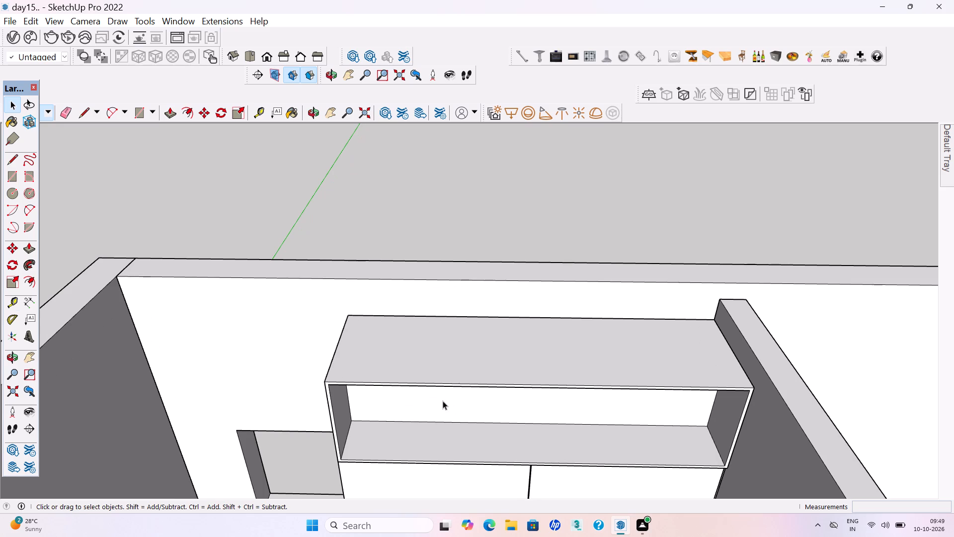
key("t")
left_click(333, 426)
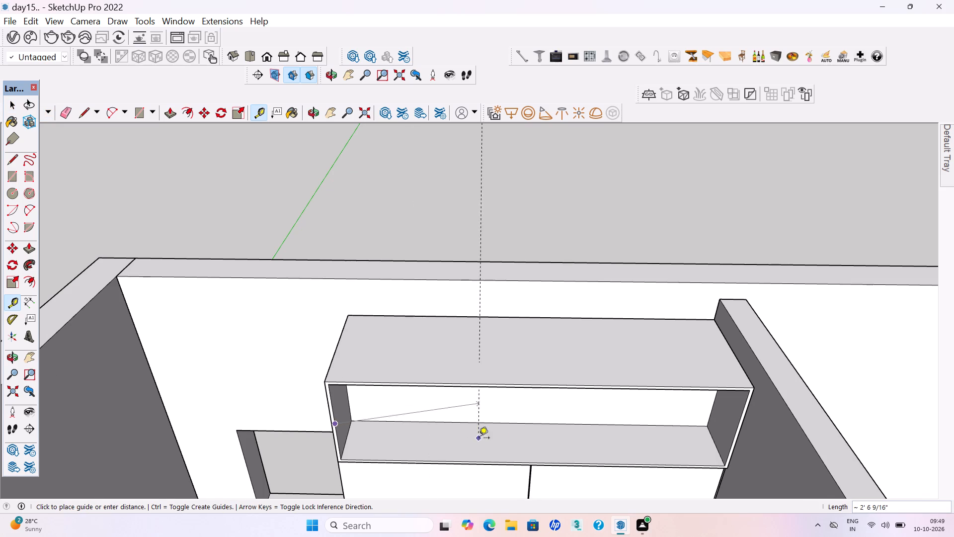
scroll(536, 453, "up", 12)
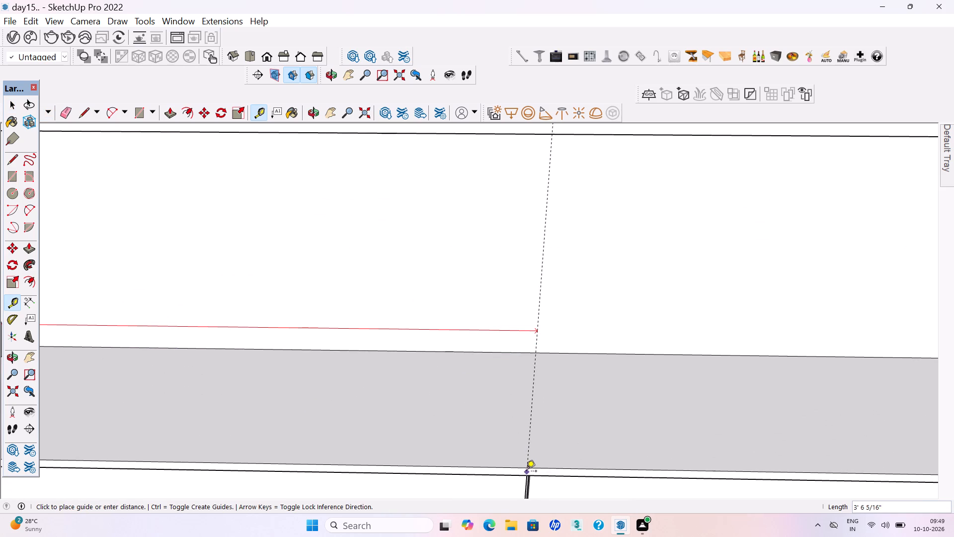
left_click(529, 472)
Draw a 3' 6 7/16" line along the loft opening's top edge, from its inner left corner to the guide.
scroll(514, 463, "down", 4)
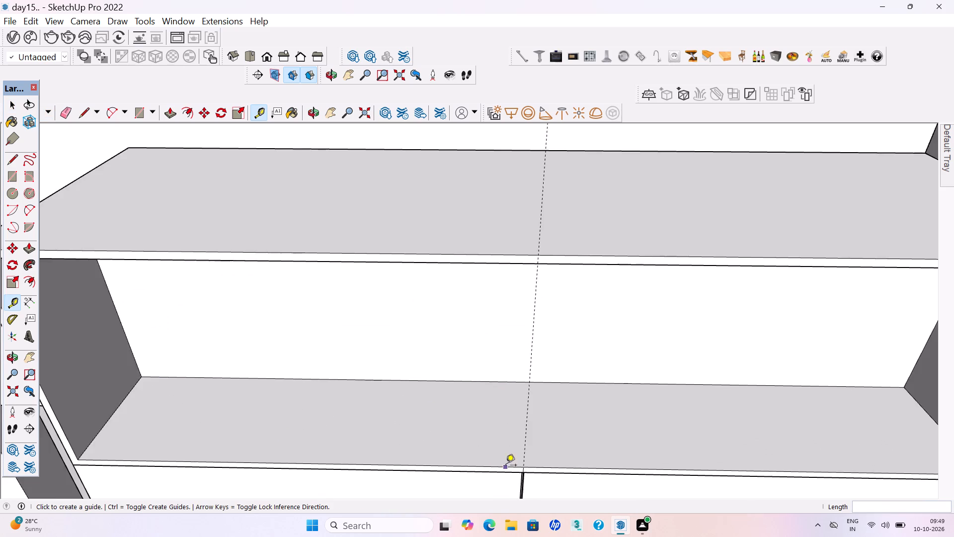
scroll(502, 465, "down", 7)
middle_click_drag(413, 428, 405, 394)
scroll(307, 367, "up", 5)
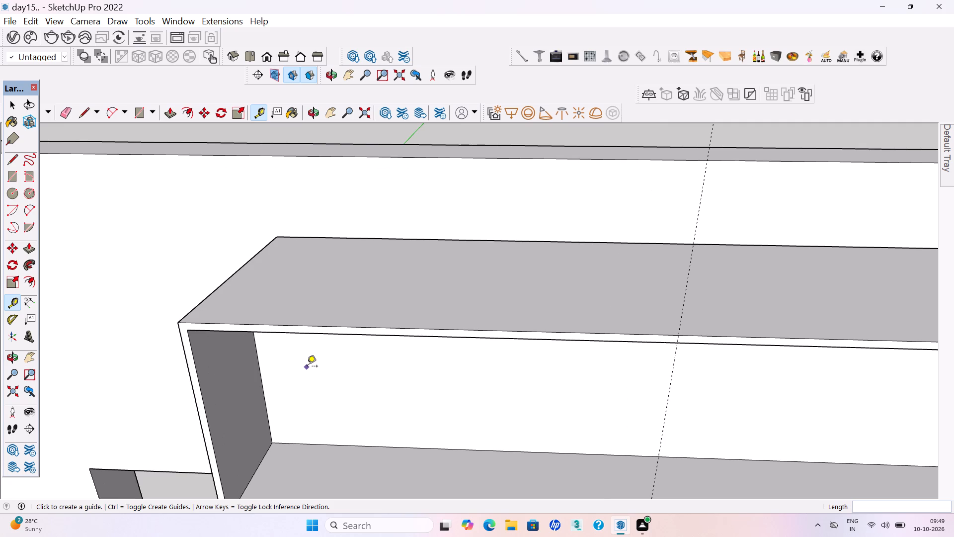
key("l")
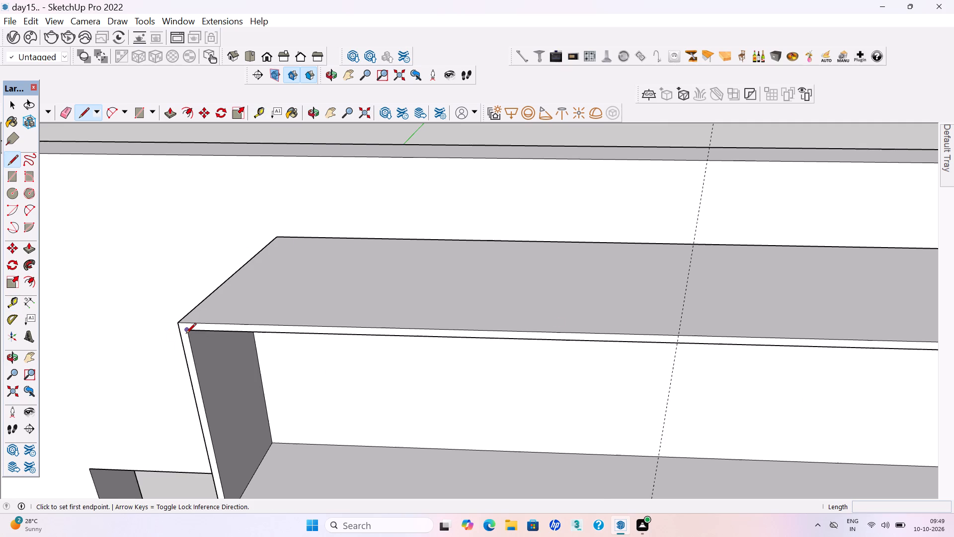
left_click(186, 334)
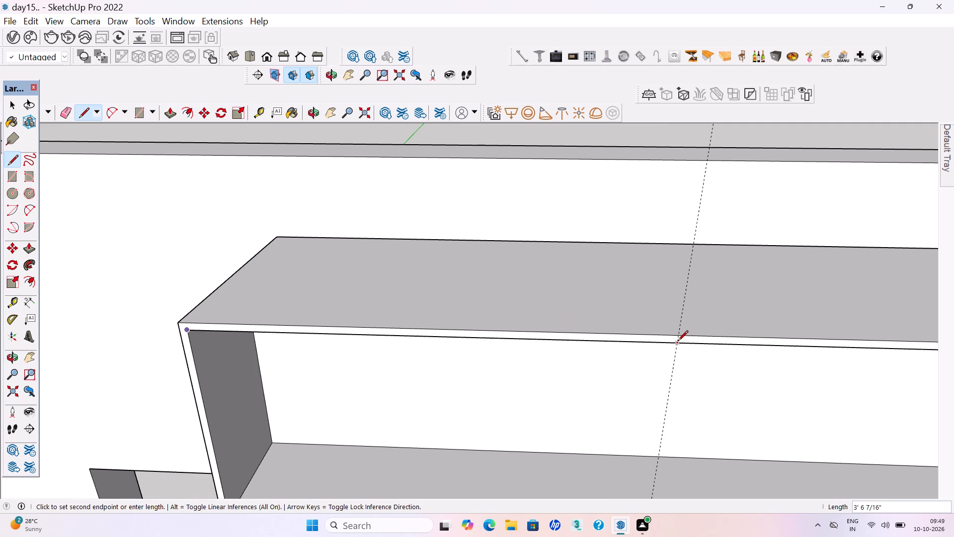
left_click(678, 342)
key("space")
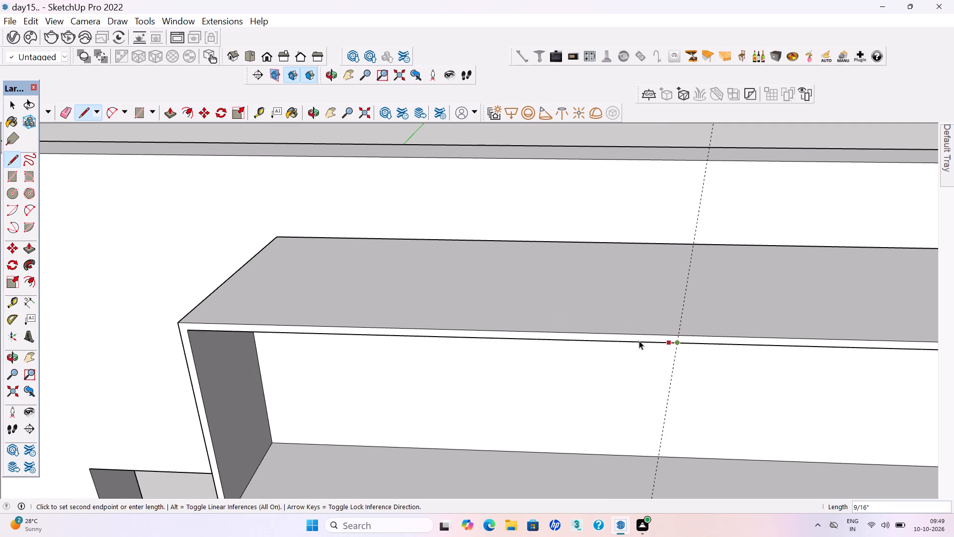
Divide the line along the loft opening's top edge into 2 equal segments.
left_click(639, 342)
middle_click_drag(635, 338, 617, 307)
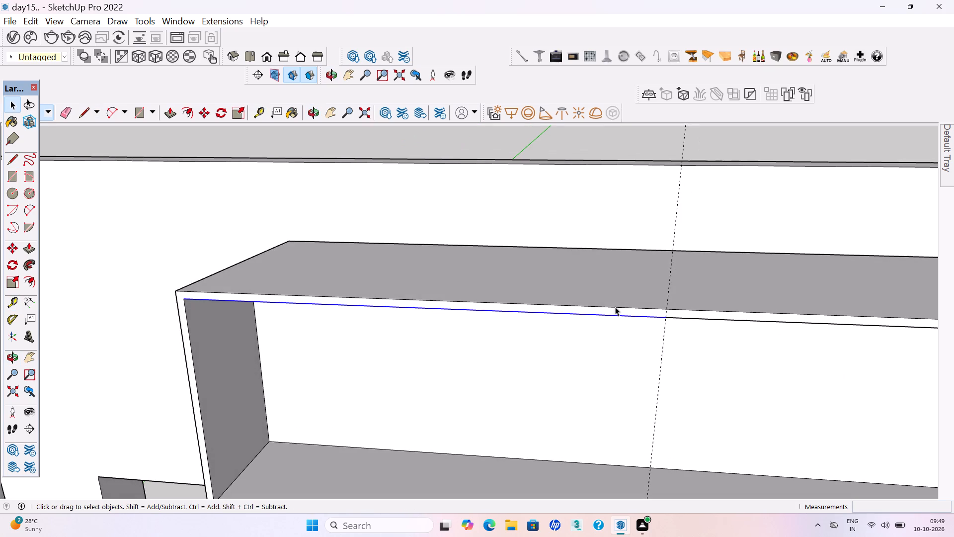
right_click(601, 316)
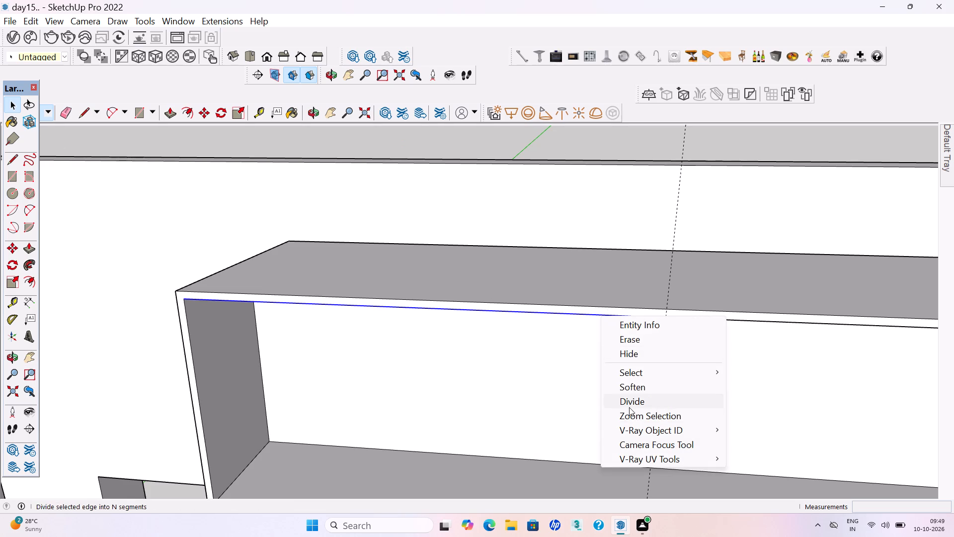
left_click(628, 402)
key("2")
key("Return")
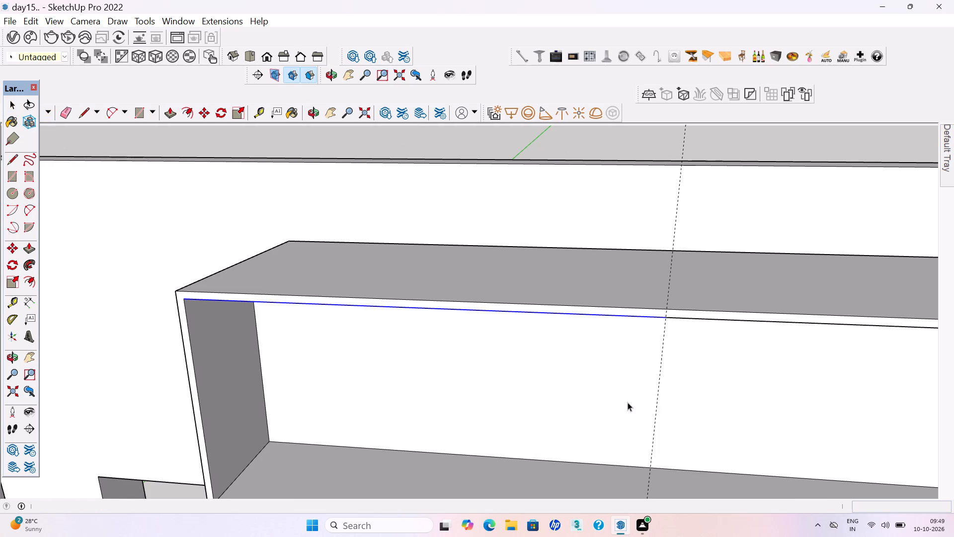
left_click(534, 312)
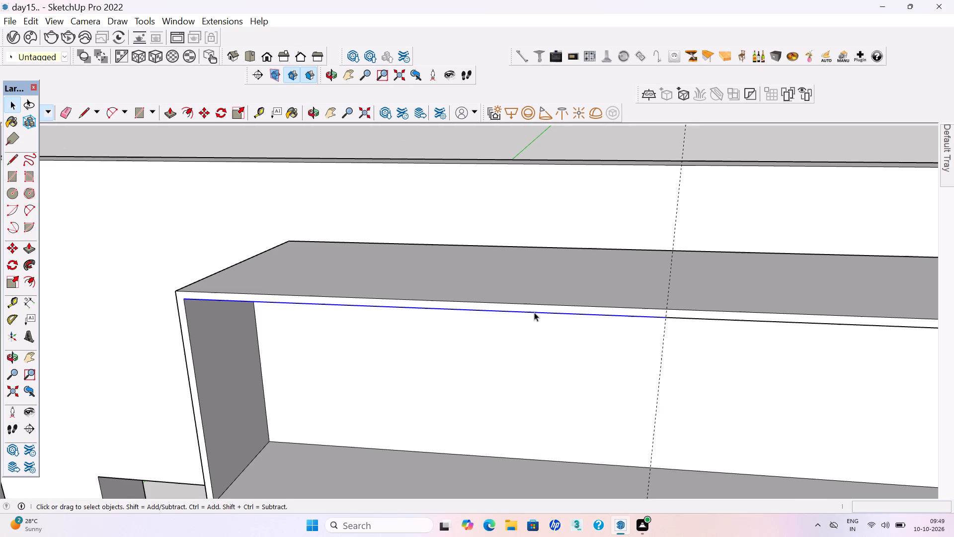
Draw a door rectangle about 1' 9 1/4" by 1' 9 5/8" from the line's midpoint to the guide at the loft opening's bottom edge.
key("r")
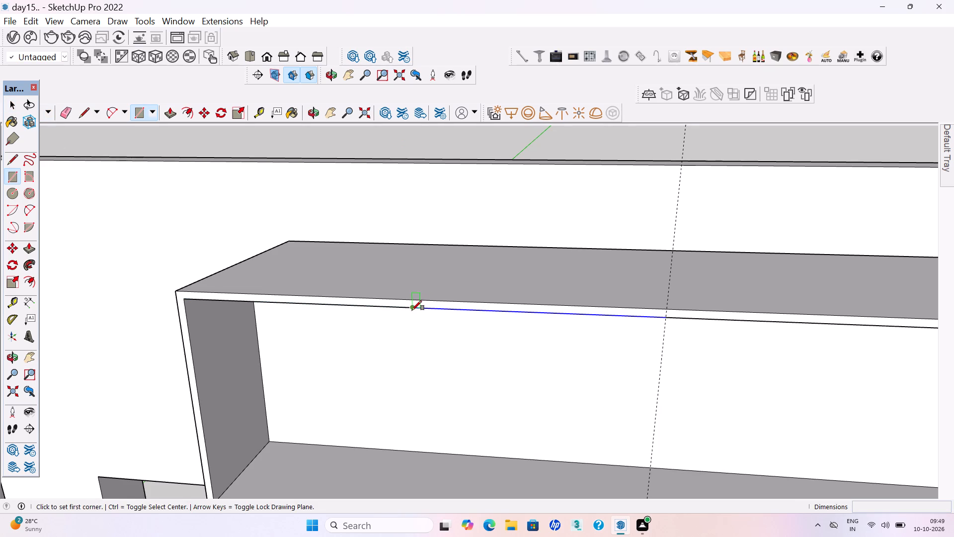
left_click(413, 308)
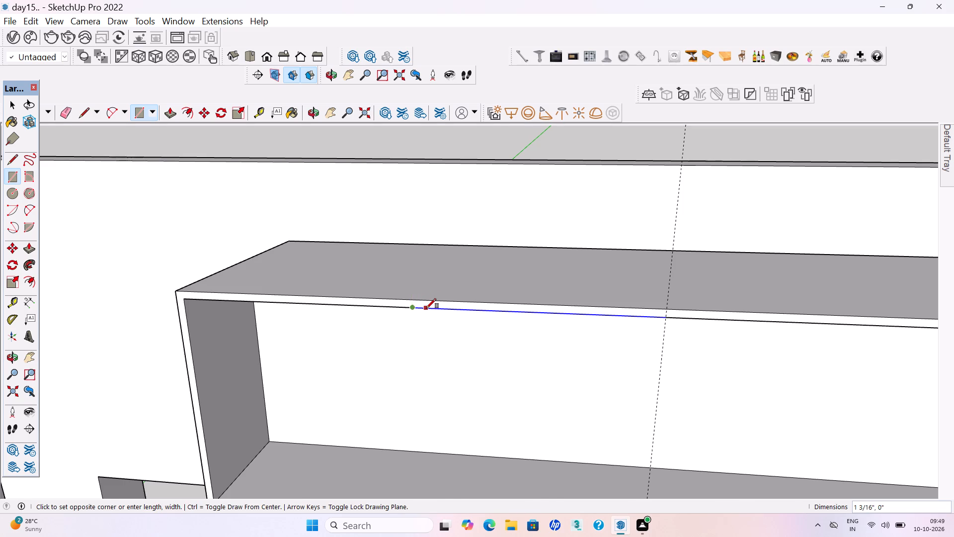
scroll(426, 308, "down", 8)
scroll(525, 426, "up", 12)
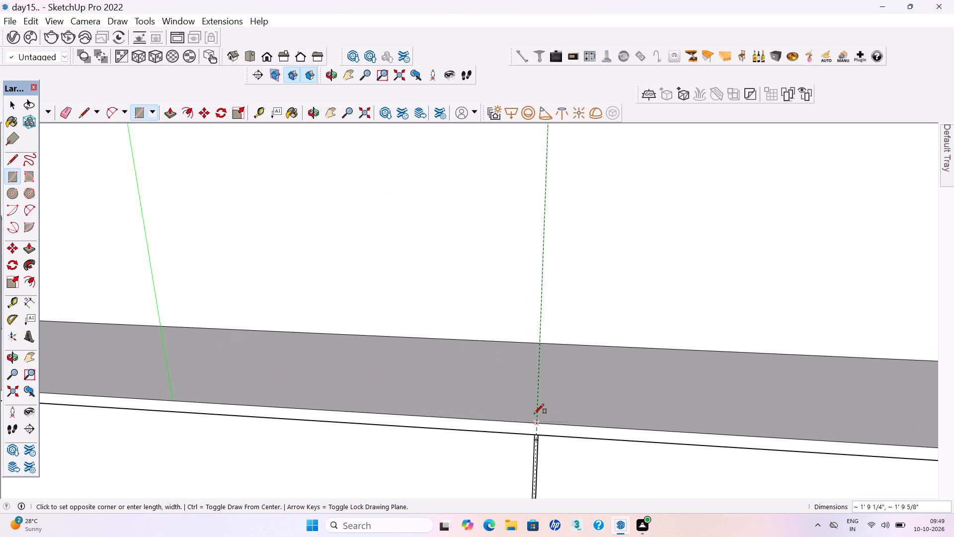
left_click(536, 422)
scroll(546, 435, "down", 8)
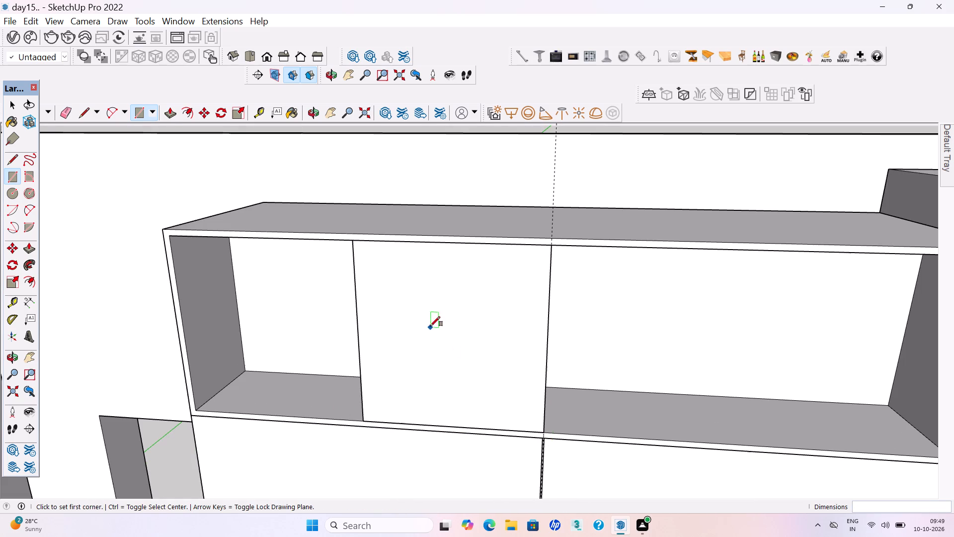
Extrude the loft door rectangle beside the guide by 18 mm.
key("p")
left_click(412, 301)
type("18mm")
key("Return")
key("space")
scroll(410, 329, "down", 5)
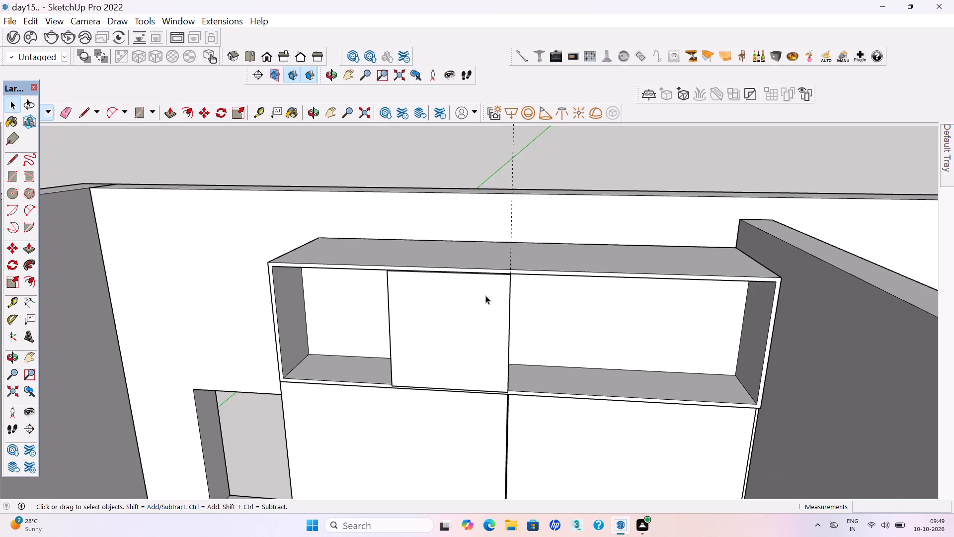
scroll(485, 302, "down", 1)
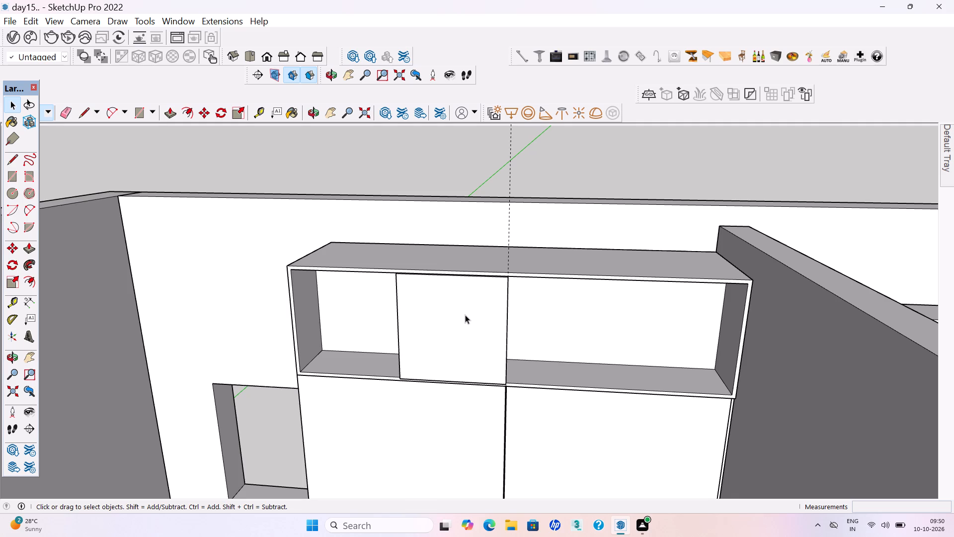
Make the extruded loft door panel beside the guide, with all its faces and edges, into a group.
scroll(392, 282, "up", 3)
middle_click_drag(414, 268, 434, 417)
scroll(434, 417, "up", 1)
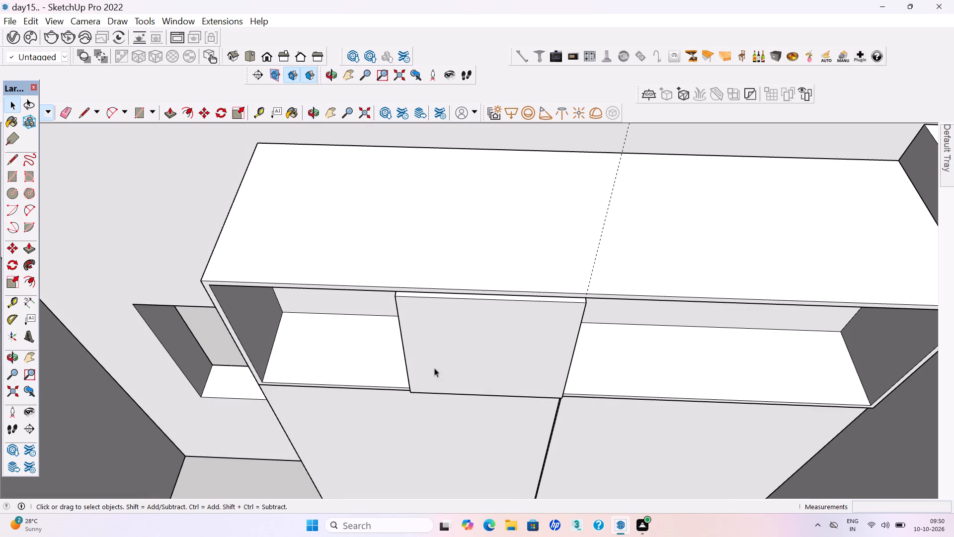
left_click(445, 318)
triple_click(445, 318)
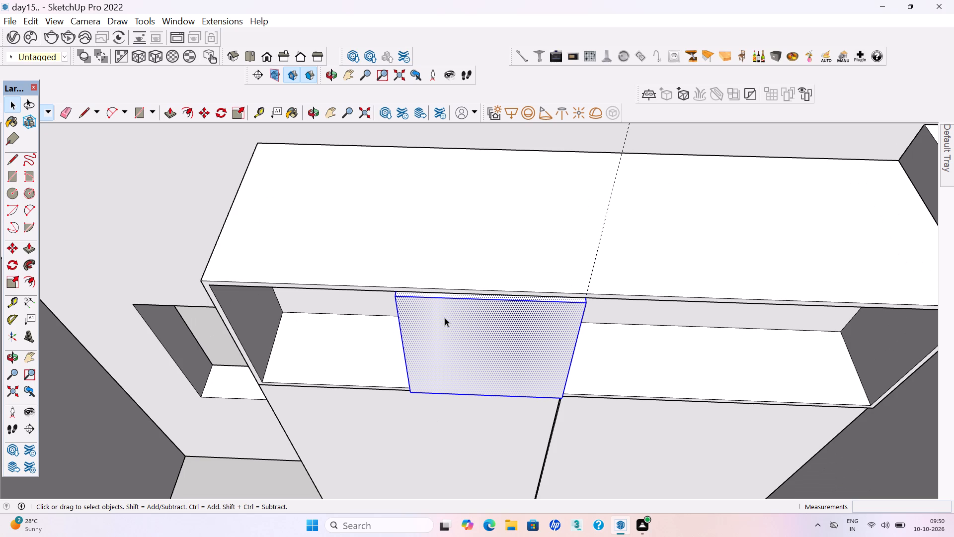
right_click(445, 318)
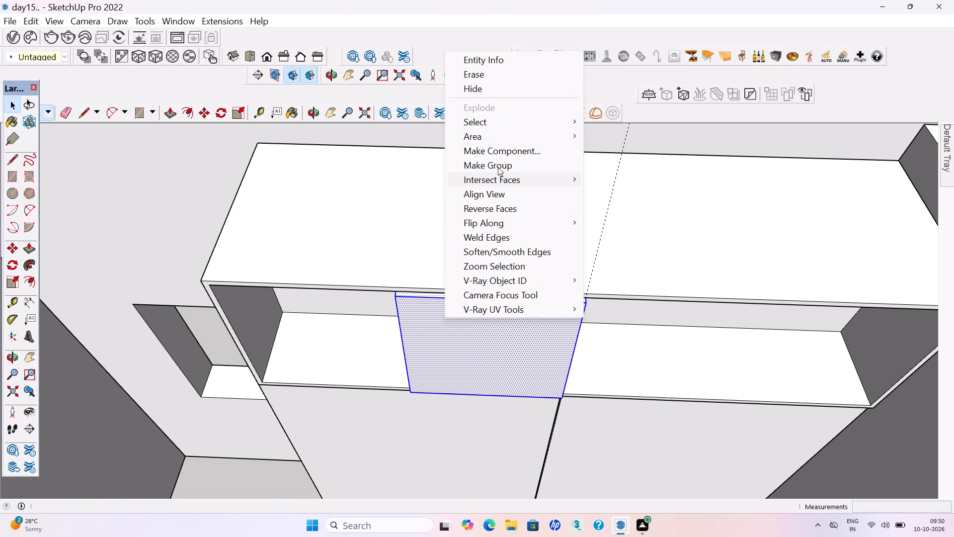
left_click(498, 167)
scroll(555, 326, "down", 12)
middle_click_drag(525, 335, 506, 260)
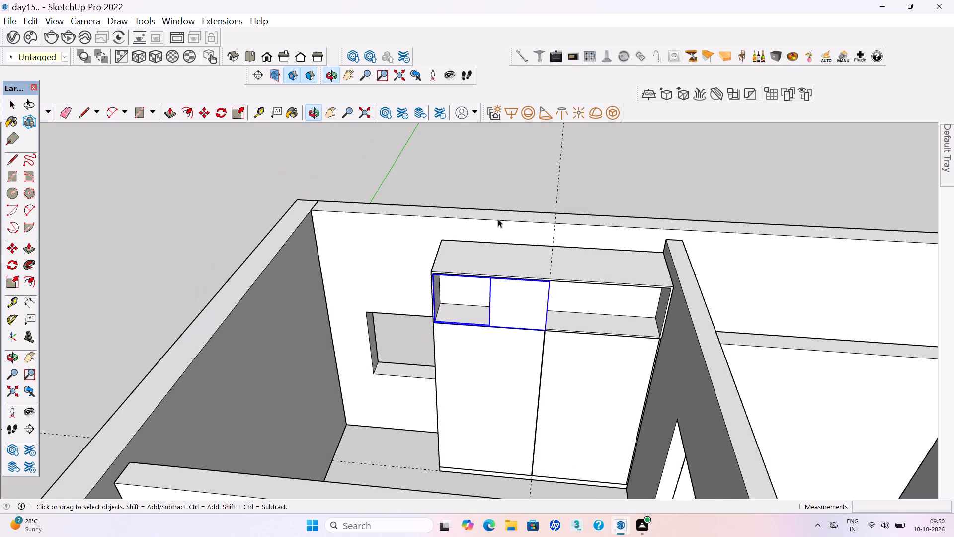
left_click(483, 168)
Draw a rectangle about 1' 8 15/16" by 1' 9 5/8" over the remaining opening between the loft's left side and the first door.
scroll(477, 245, "up", 11)
scroll(420, 288, "up", 2)
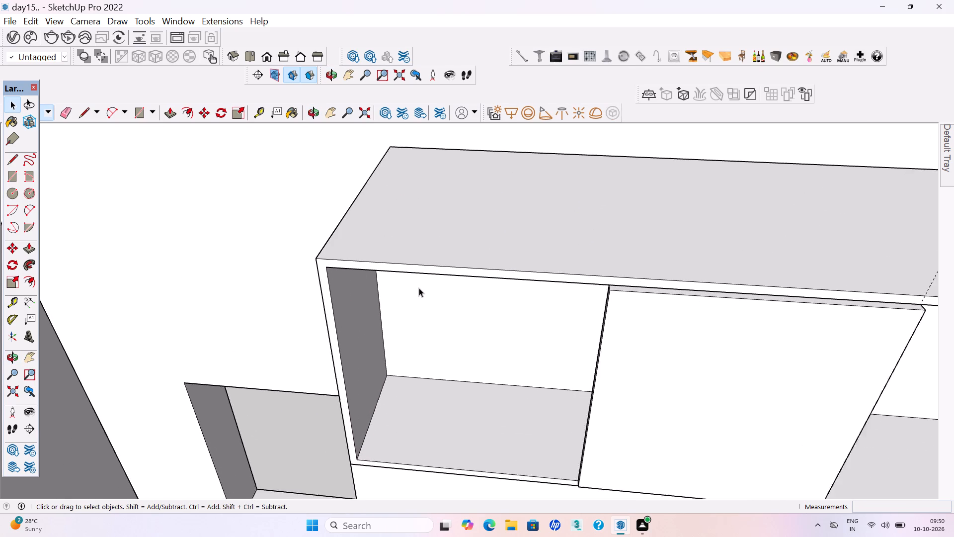
scroll(419, 288, "up", 2)
key("r")
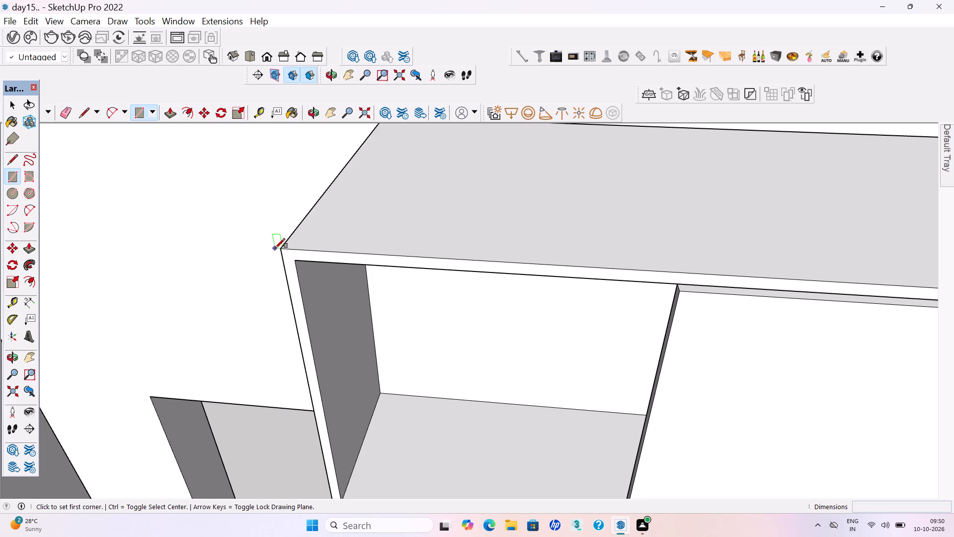
left_click(297, 263)
scroll(508, 297, "down", 5)
scroll(533, 395, "up", 3)
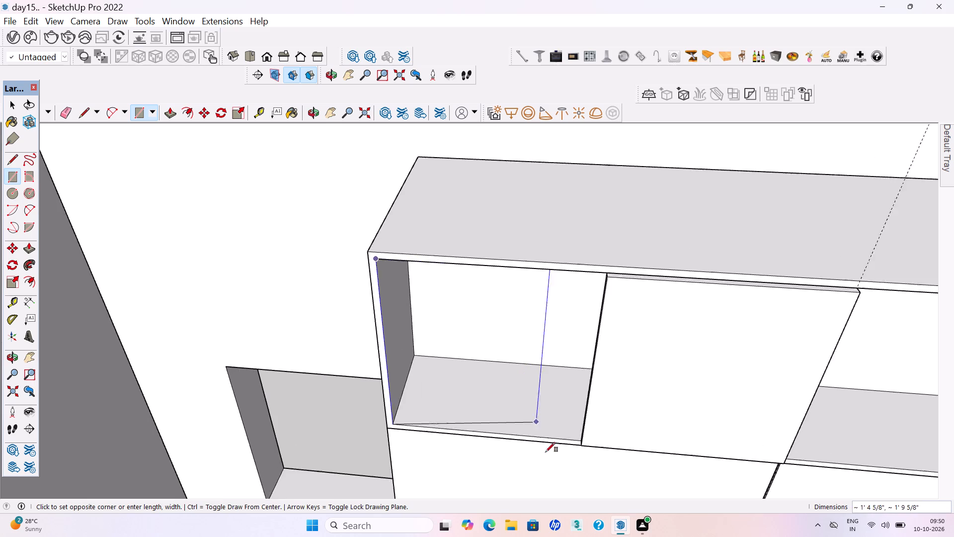
scroll(546, 452, "up", 8)
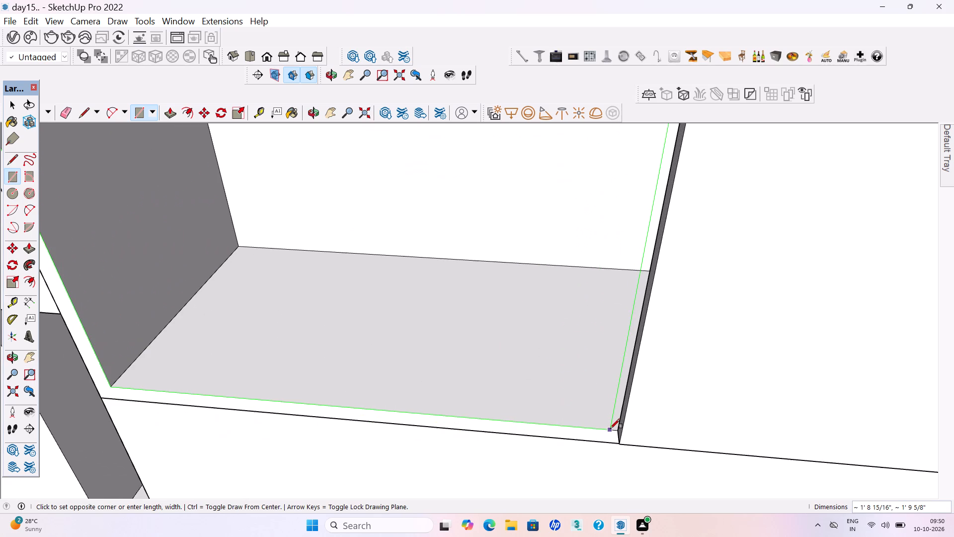
left_click(610, 429)
scroll(594, 453, "down", 9)
Extrude the leftmost loft door rectangle about 11/16", level with the neighbouring door's front face.
key("p")
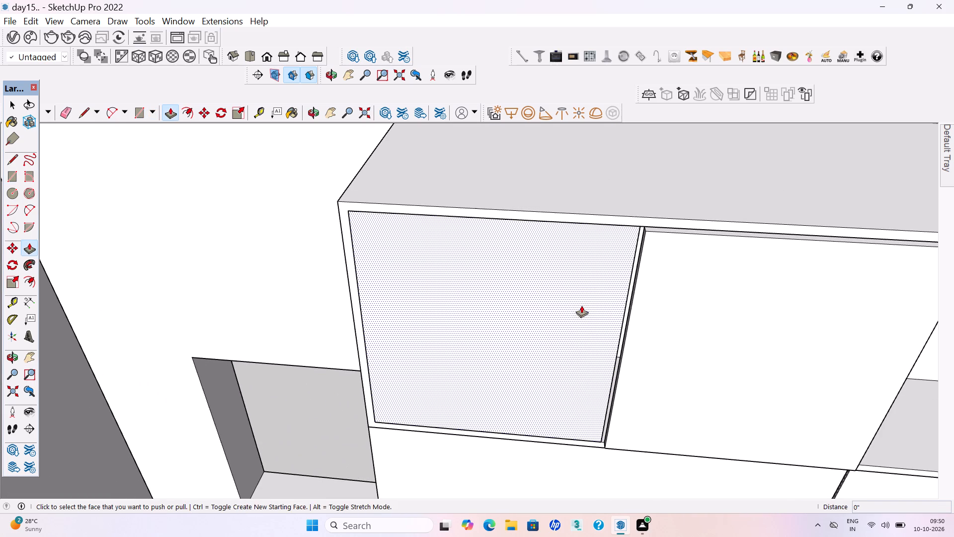
left_click(586, 282)
left_click(674, 296)
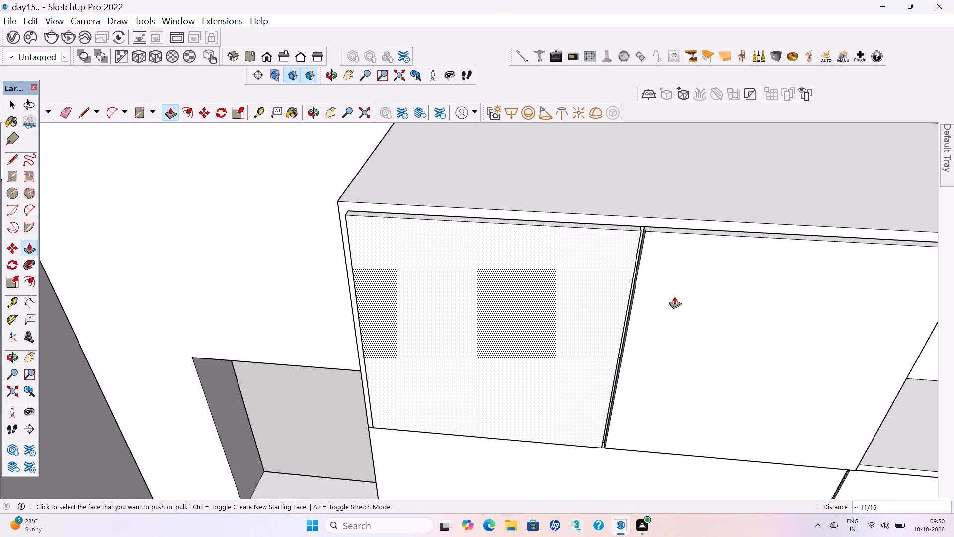
key("space")
Make the whole leftmost loft door panel into a group.
triple_click(594, 261)
right_click(594, 260)
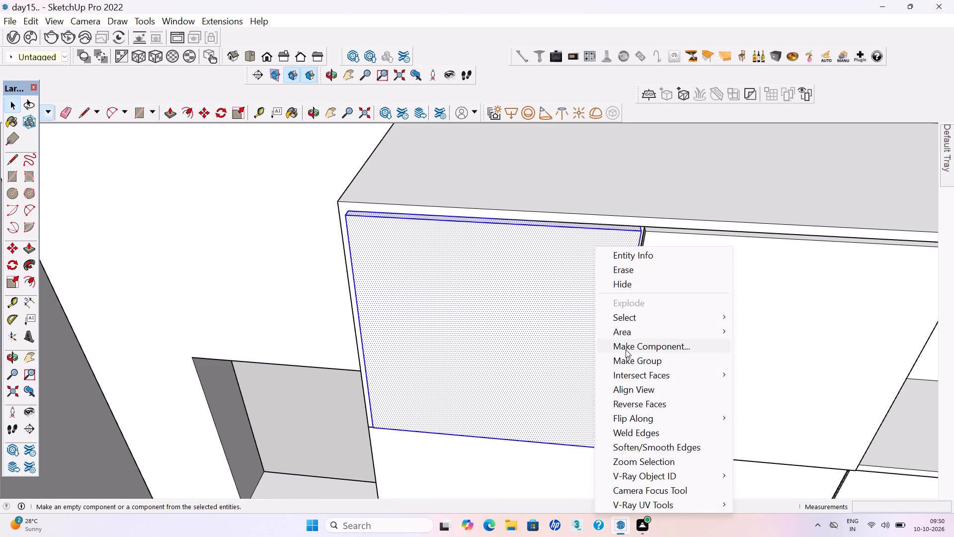
left_click(628, 362)
Inside the leftmost loft door's group, extend the side face next to the neighbouring door slightly towards it, and close the group.
scroll(681, 225, "up", 11)
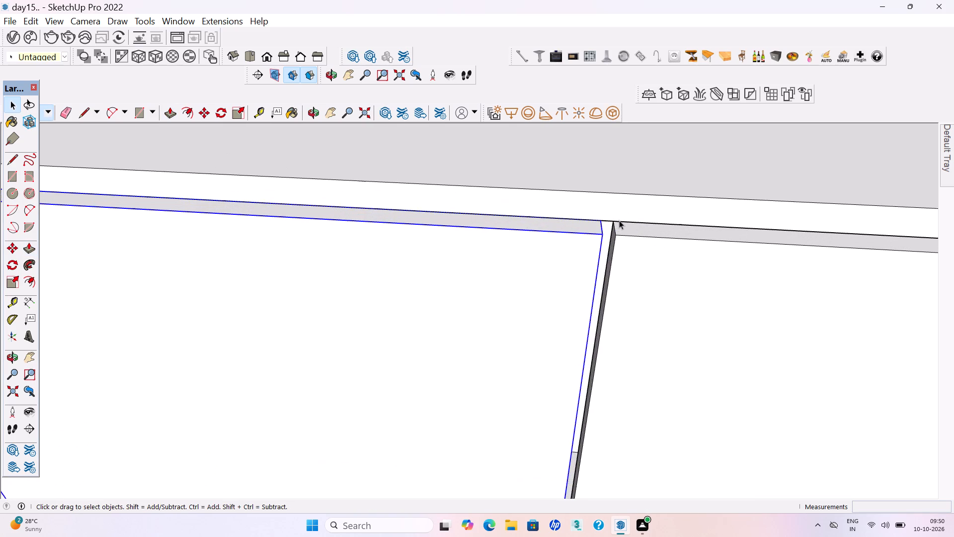
scroll(619, 220, "up", 2)
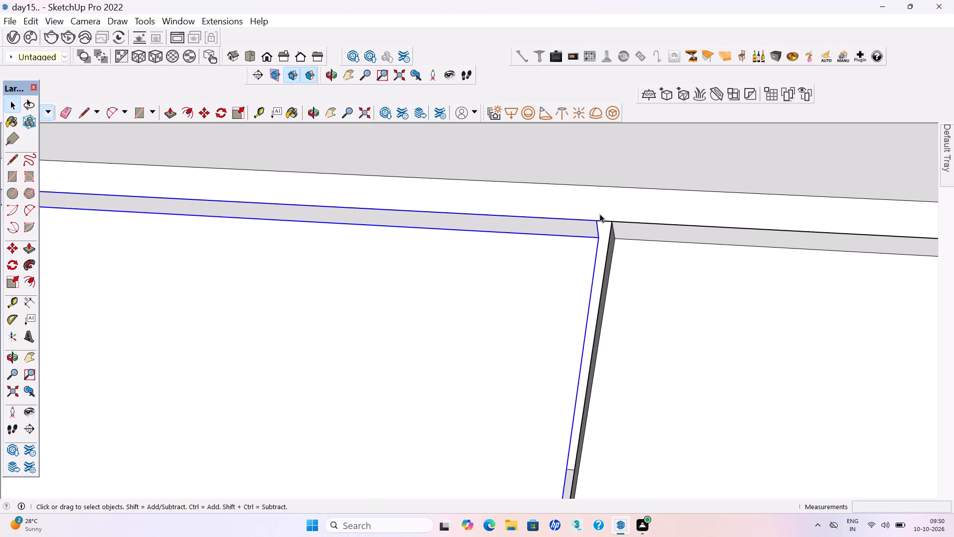
scroll(614, 231, "up", 5)
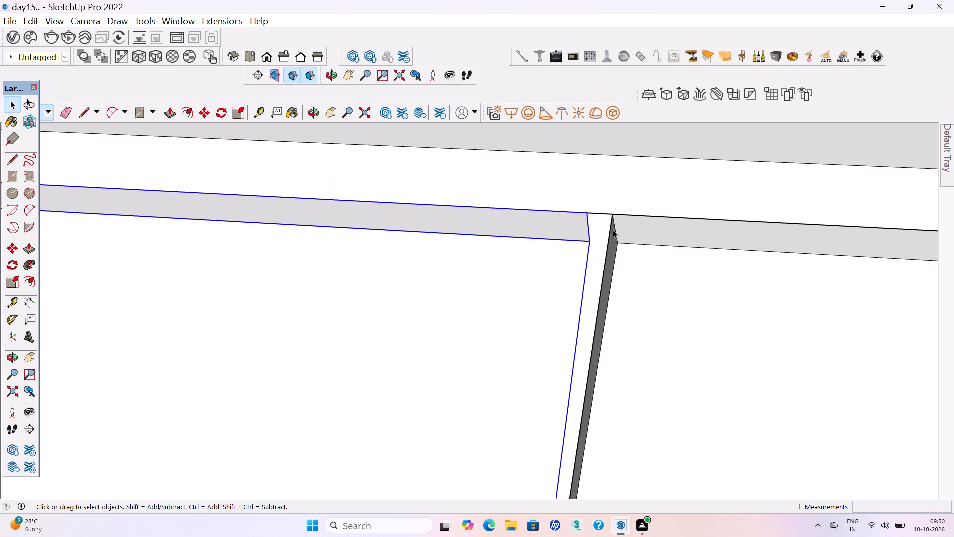
middle_click_drag(604, 229, 389, 210)
scroll(594, 302, "up", 2)
left_click(584, 296)
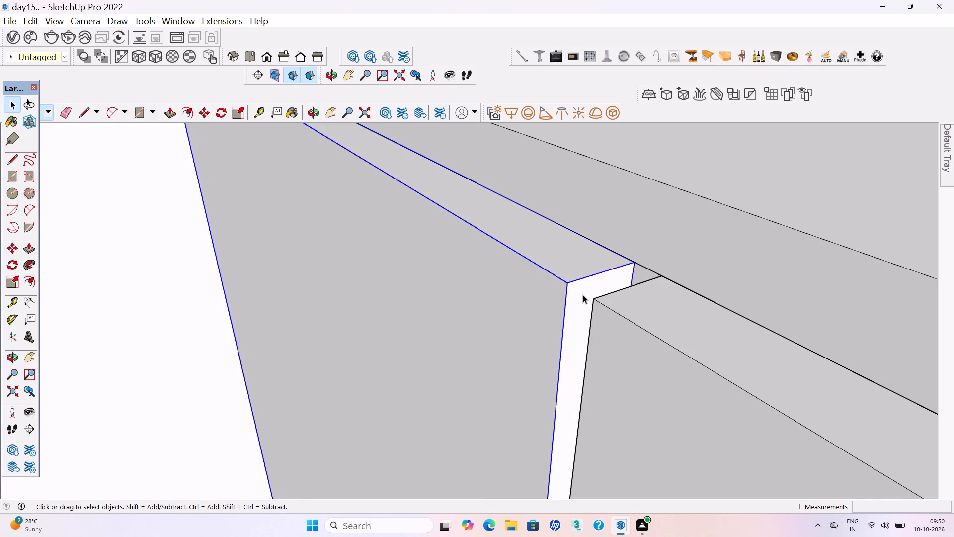
left_click(582, 295)
left_click(575, 299)
left_click(574, 302)
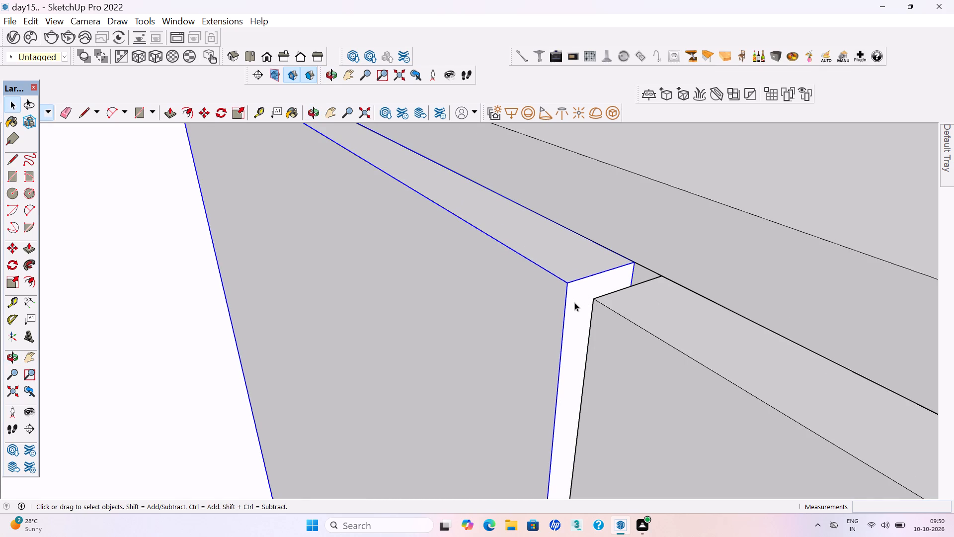
left_click(574, 302)
left_click(574, 308)
key("p")
left_click(574, 308)
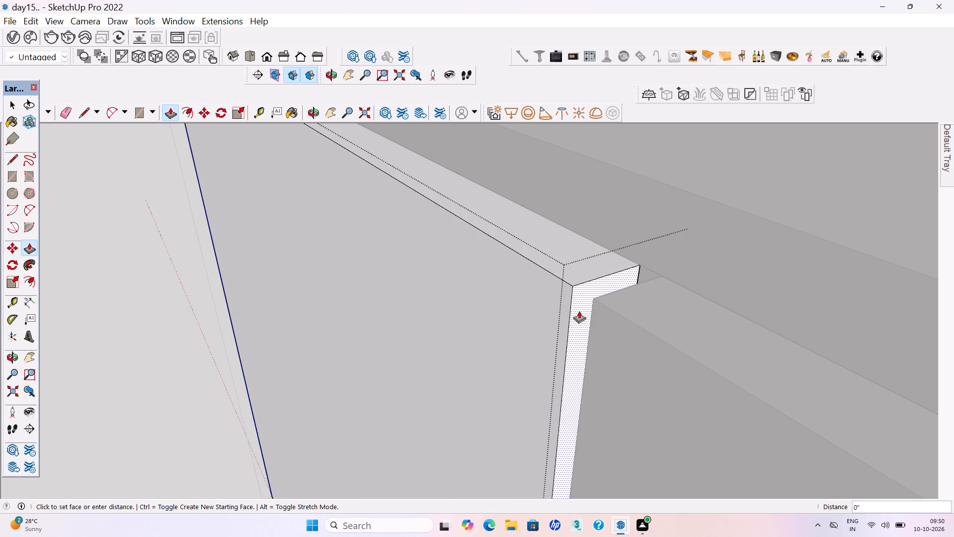
left_click(586, 316)
key("space")
scroll(544, 299, "down", 9)
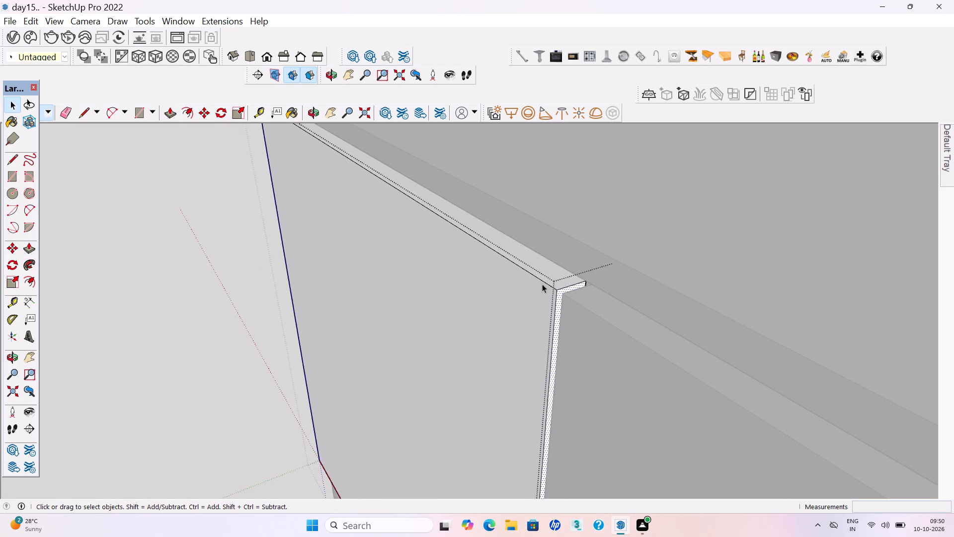
scroll(542, 284, "down", 10)
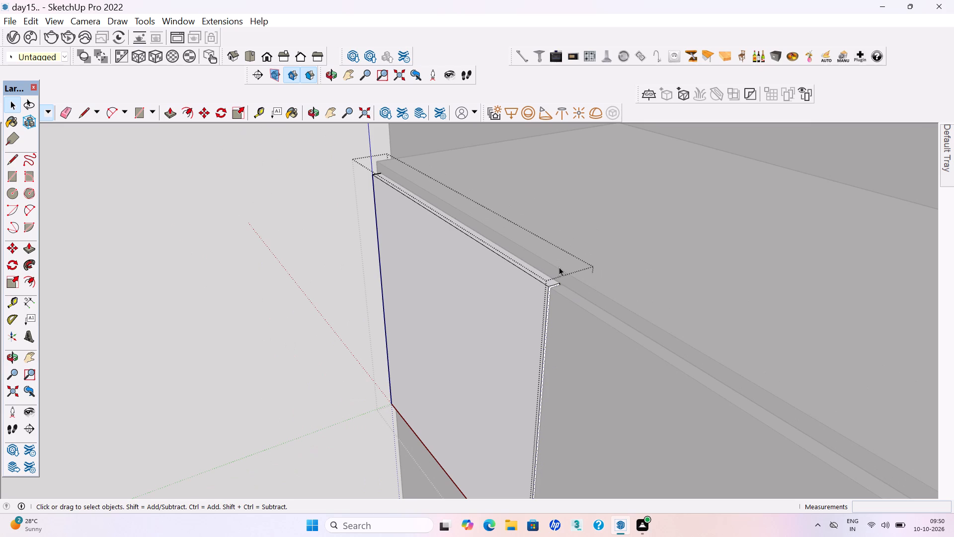
scroll(559, 267, "down", 3)
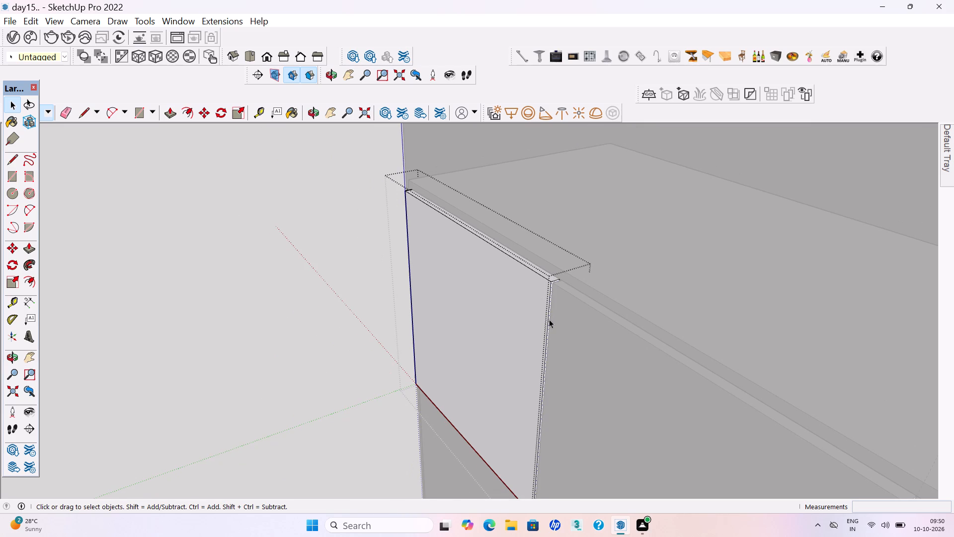
scroll(549, 319, "down", 20)
scroll(549, 319, "down", 1)
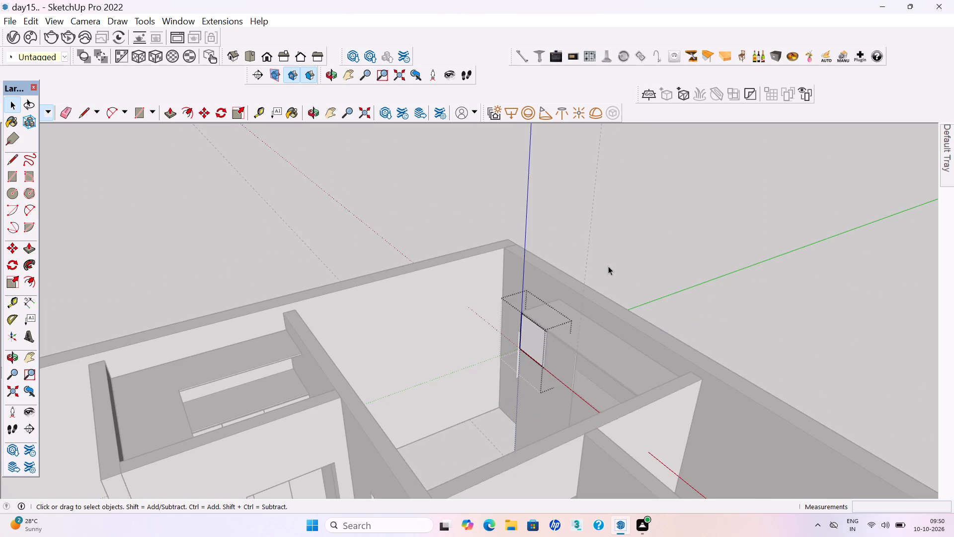
left_click(608, 266)
Save the model with the two new loft doors.
scroll(505, 306, "down", 2)
middle_click_drag(511, 313, 641, 347)
key("ctrl+s")
key("ctrl+s")
key("ctrl+s")
key("ctrl+s")
key("ctrl+s")
key("ctrl+s")
key("ctrl+s")
key("ctrl+s")
key("ctrl+s")
key("ctrl+s")
key("ctrl+s")
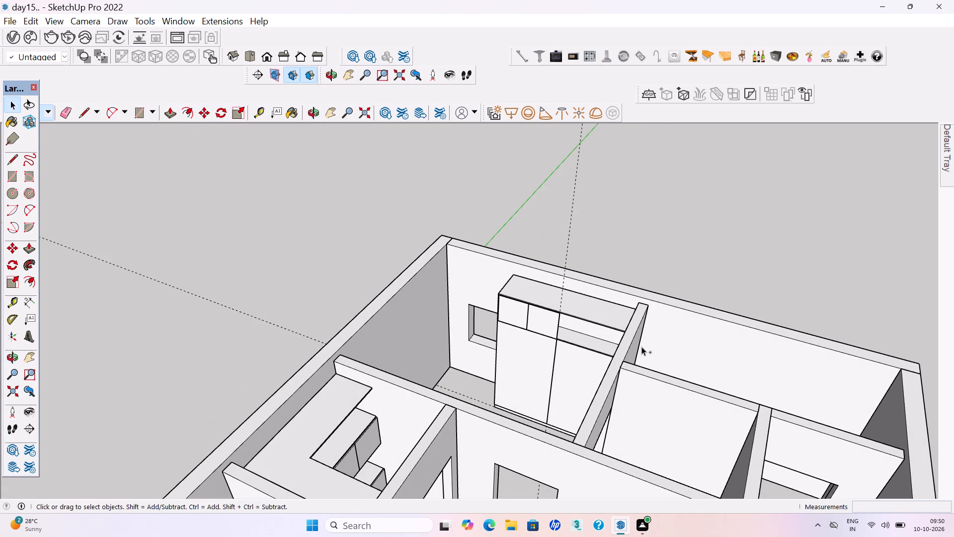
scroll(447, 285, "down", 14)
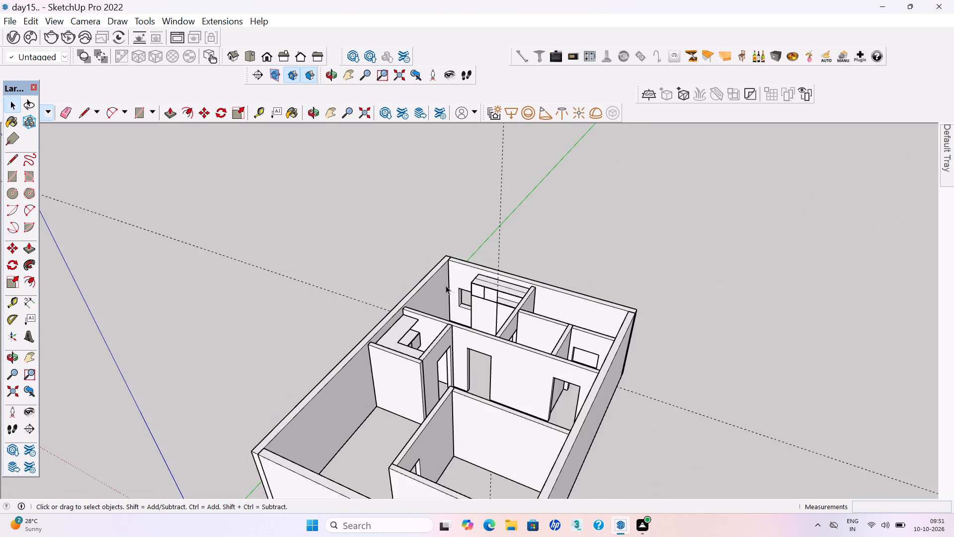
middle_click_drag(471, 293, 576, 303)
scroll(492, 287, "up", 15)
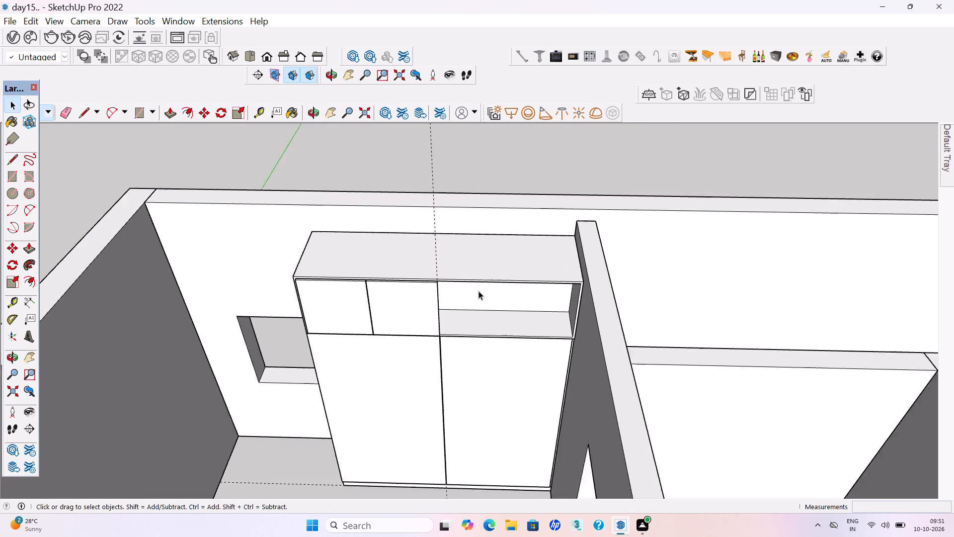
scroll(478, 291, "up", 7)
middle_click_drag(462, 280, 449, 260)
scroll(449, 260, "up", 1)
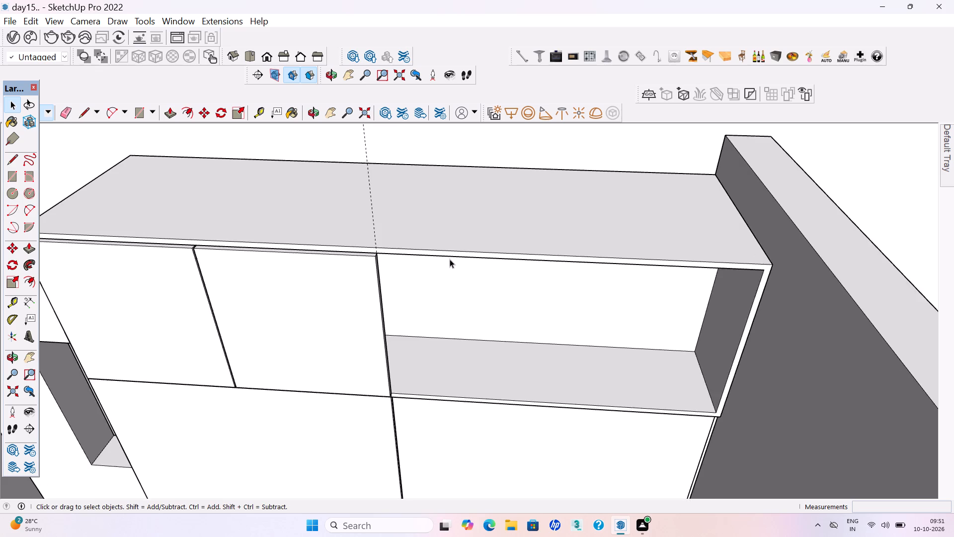
Draw a line about 3' 6 5/8" along the top inner edge of the open loft bay, from the existing door to the far corner.
scroll(450, 259, "up", 1)
key("r")
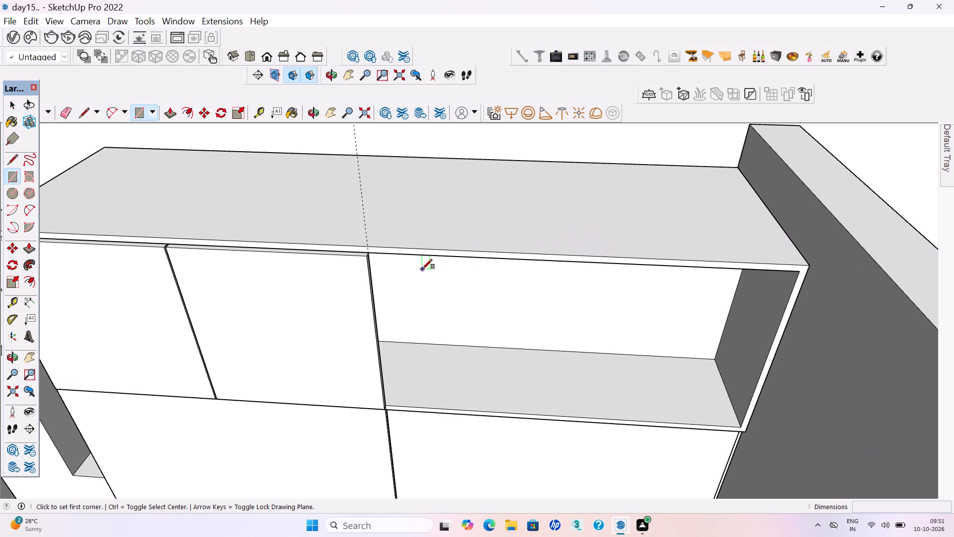
key("l")
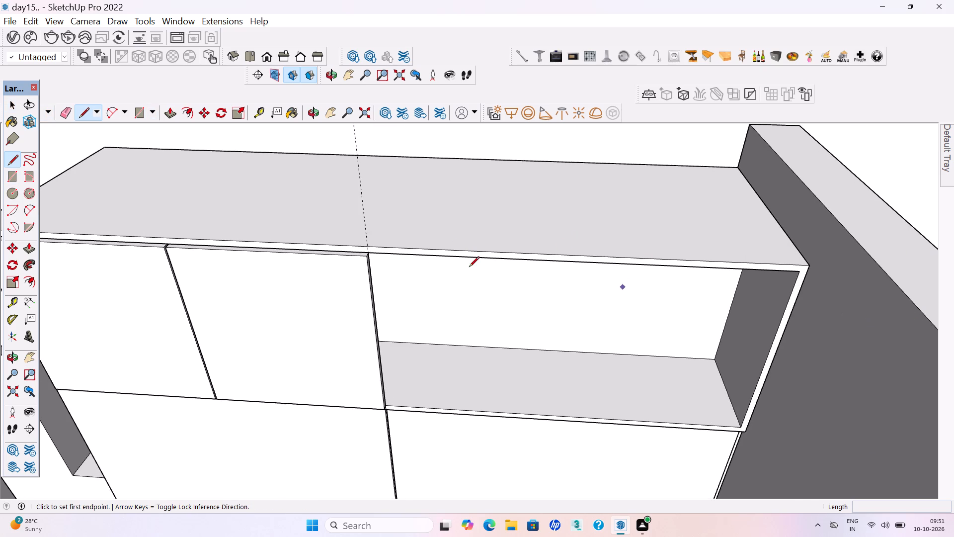
scroll(351, 244, "up", 13)
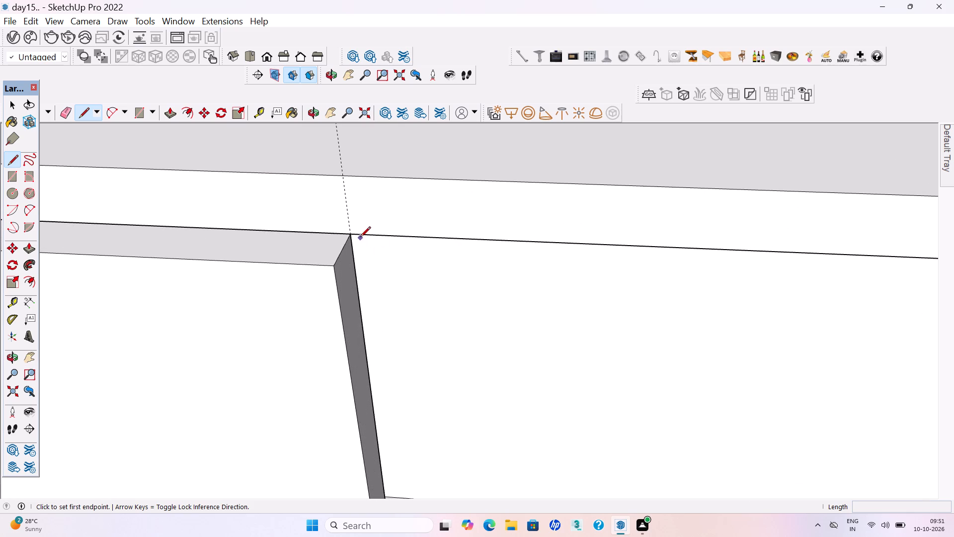
left_click(348, 235)
scroll(412, 281, "down", 12)
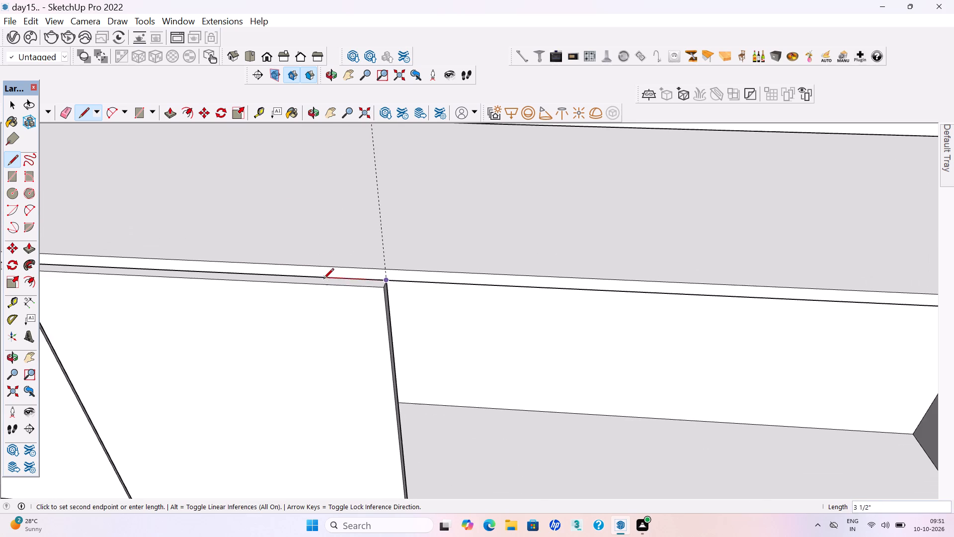
scroll(323, 279, "down", 7)
scroll(655, 256, "up", 8)
scroll(689, 307, "up", 3)
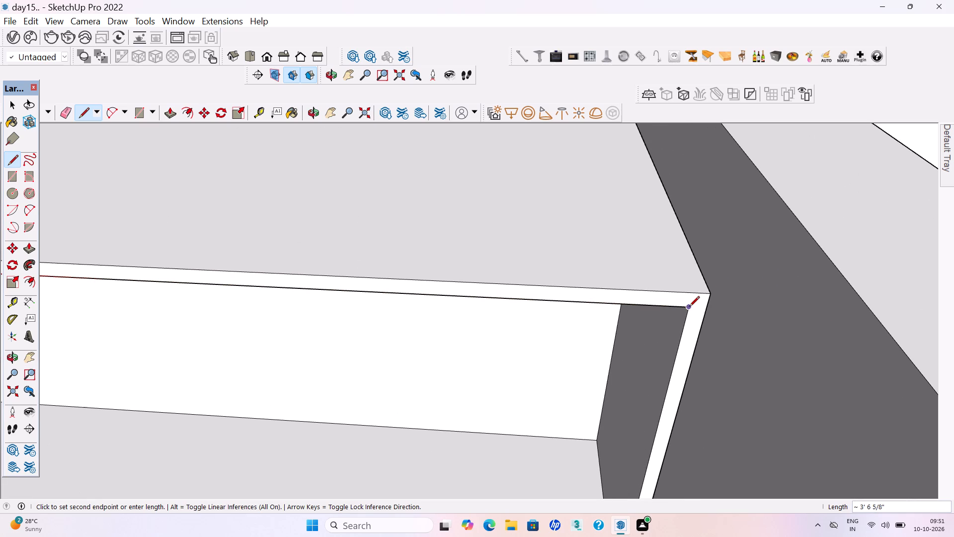
left_click(688, 311)
key("space")
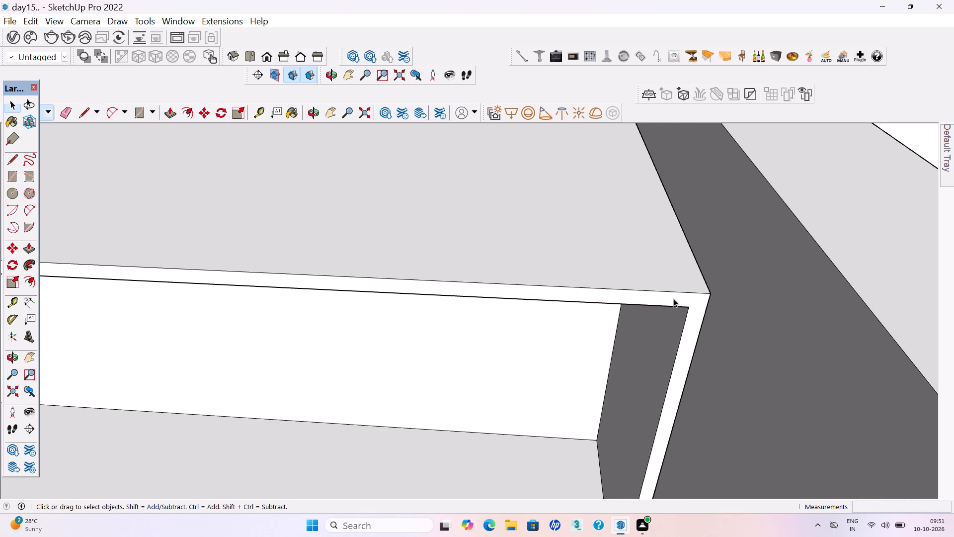
Divide the line along the open loft bay's top edge into 2 equal segments.
left_click(656, 306)
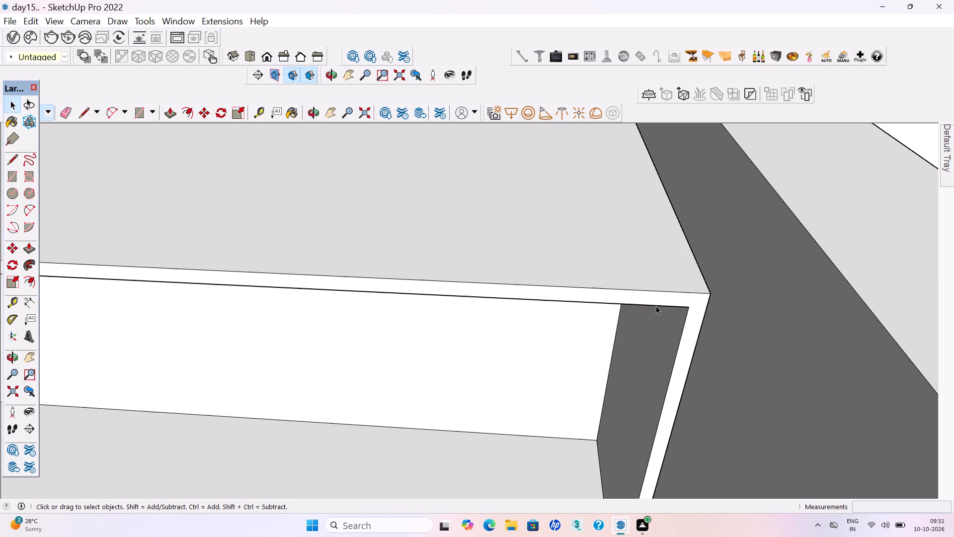
middle_click_drag(617, 299, 626, 254)
right_click(574, 304)
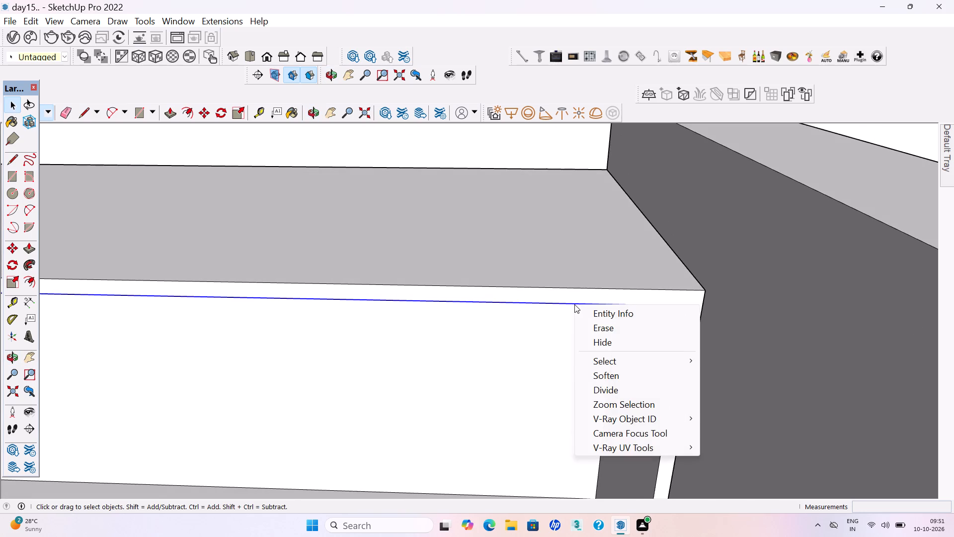
left_click(606, 390)
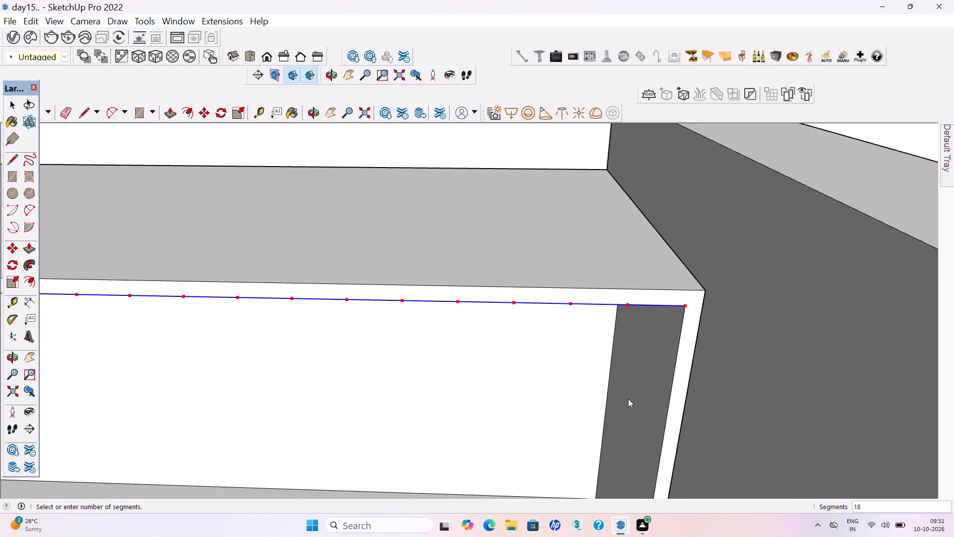
key("2")
key("Return")
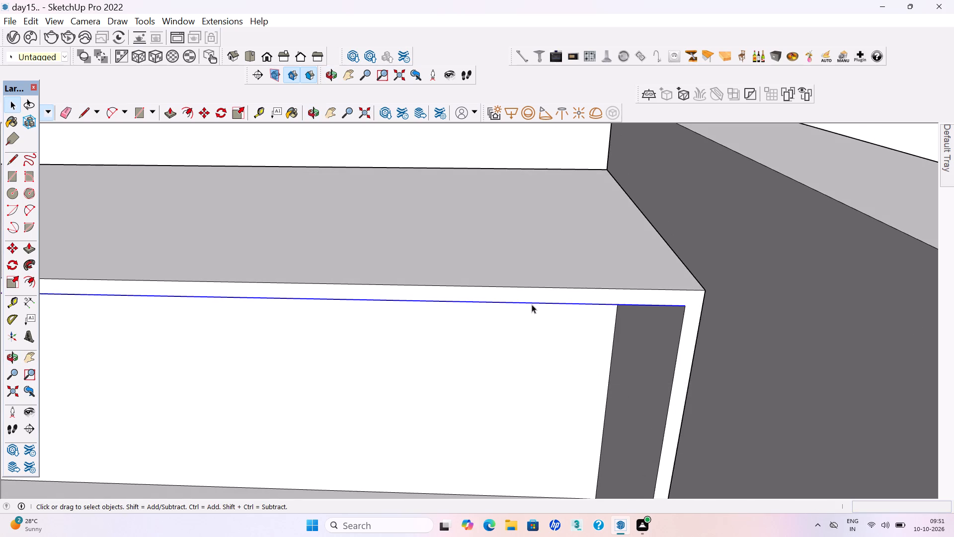
left_click(531, 303)
Draw a rectangle about 1' 9 5/16" by 1' 9 5/8" from the divided edge's midpoint to the bay's far lower inner corner.
key("r")
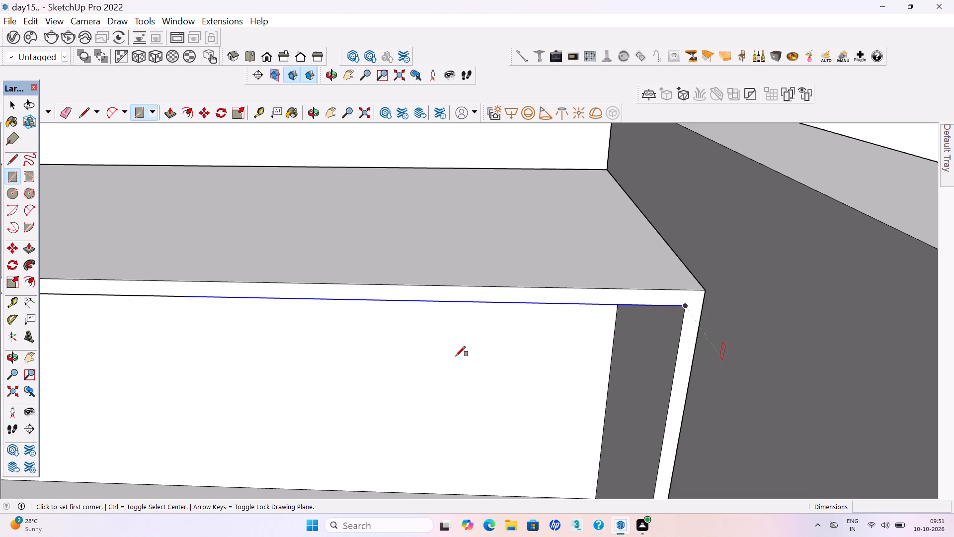
left_click(182, 296)
scroll(300, 309, "down", 5)
scroll(386, 304, "down", 15)
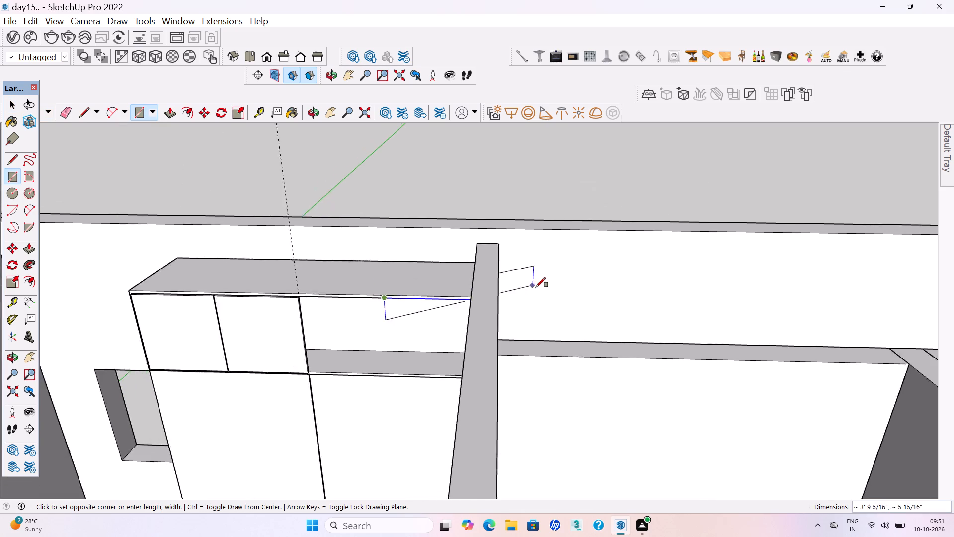
scroll(536, 287, "down", 2)
scroll(376, 358, "up", 4)
scroll(437, 348, "up", 5)
scroll(563, 337, "up", 4)
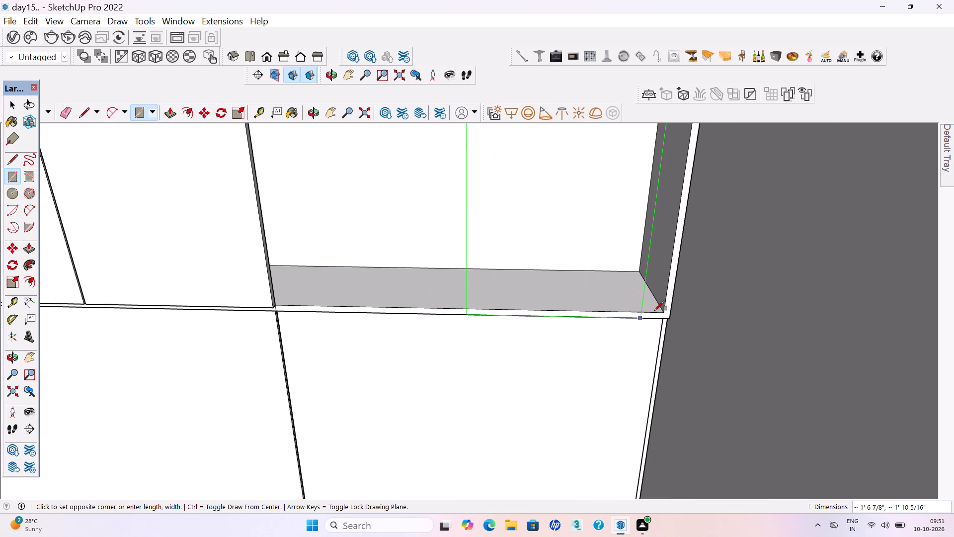
left_click(662, 310)
Extrude the rightmost loft door rectangle outward by 18 mm.
scroll(182, 371, "down", 2)
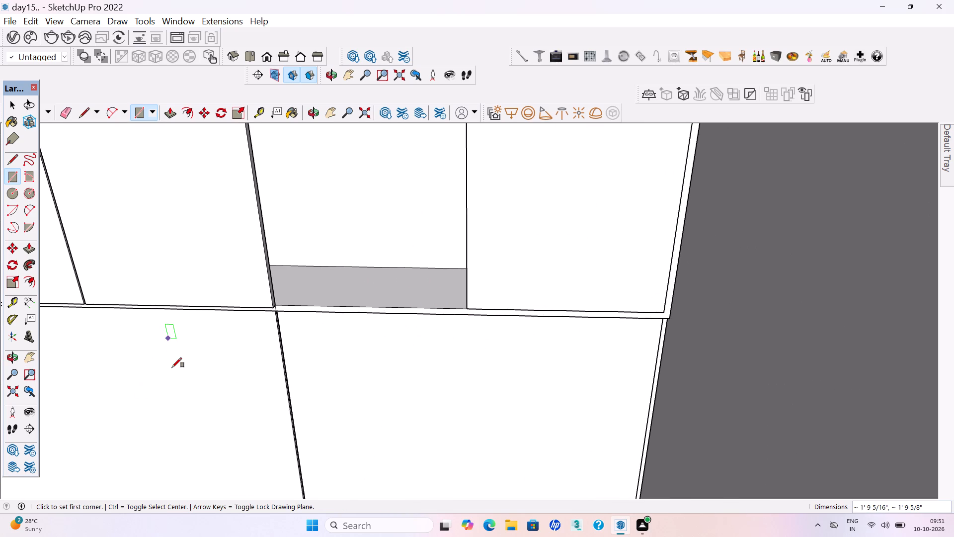
scroll(172, 367, "down", 3)
middle_click_drag(456, 285, 461, 347)
scroll(399, 309, "up", 5)
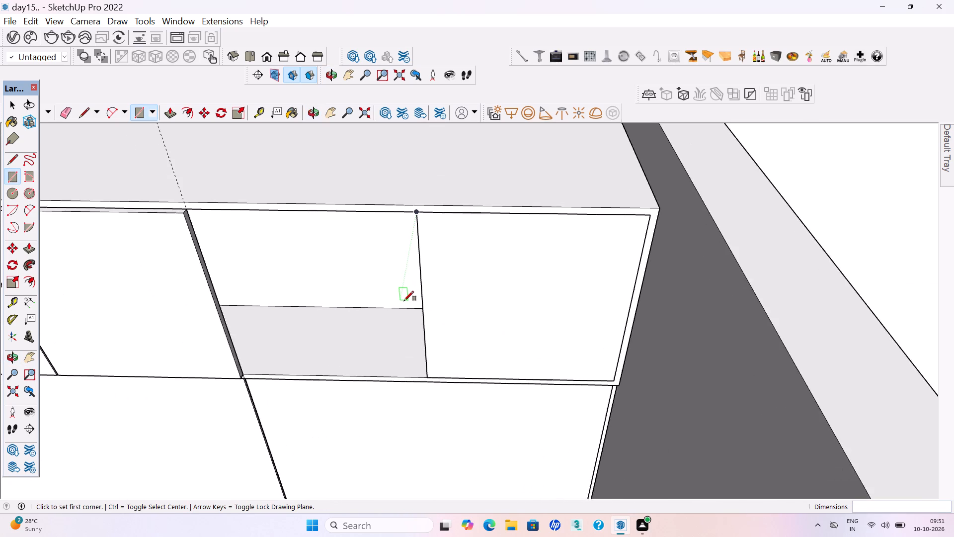
key("p")
left_click(469, 256)
type("18mm")
key("Return")
key("space")
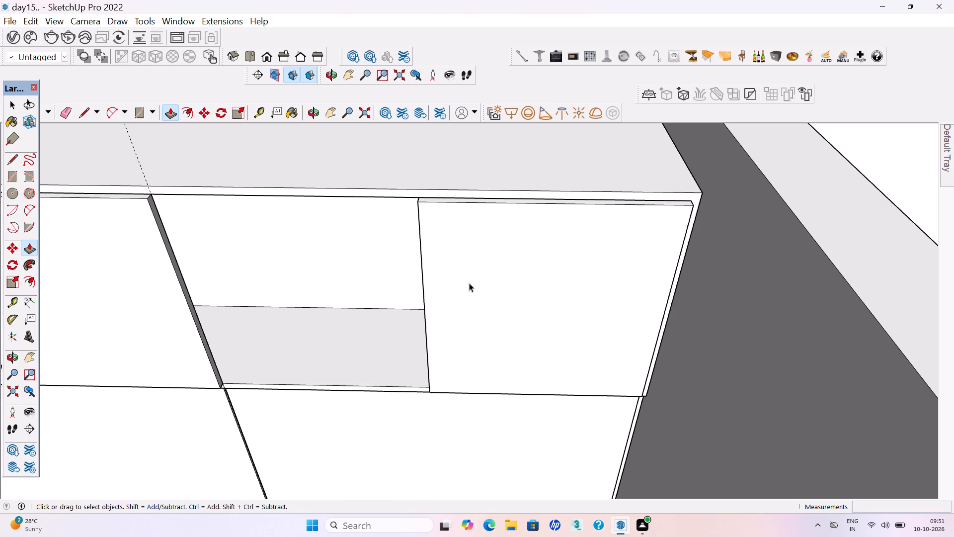
Delete the leftover construction line along the top of the remaining loft opening.
scroll(500, 282, "down", 3)
middle_click_drag(437, 235, 444, 291)
scroll(444, 250, "up", 1)
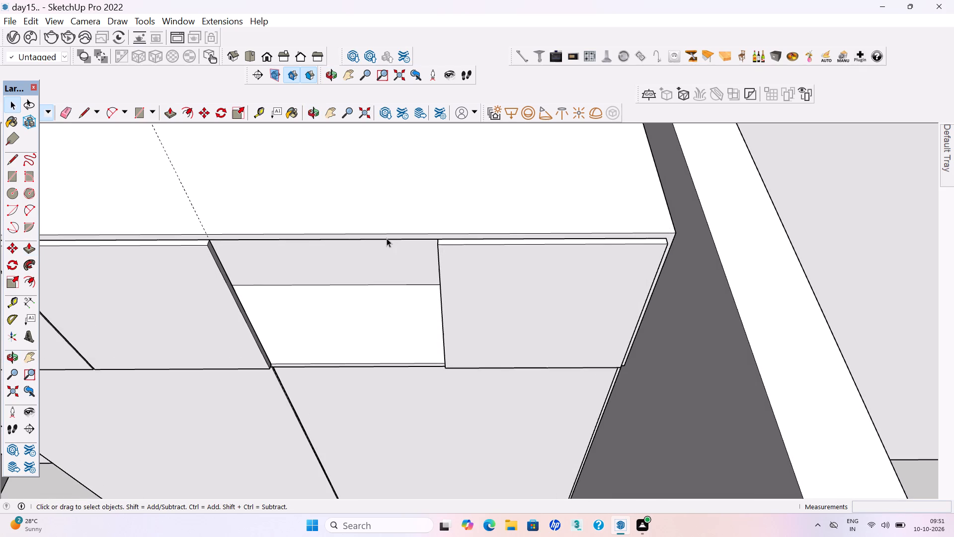
left_click(390, 240)
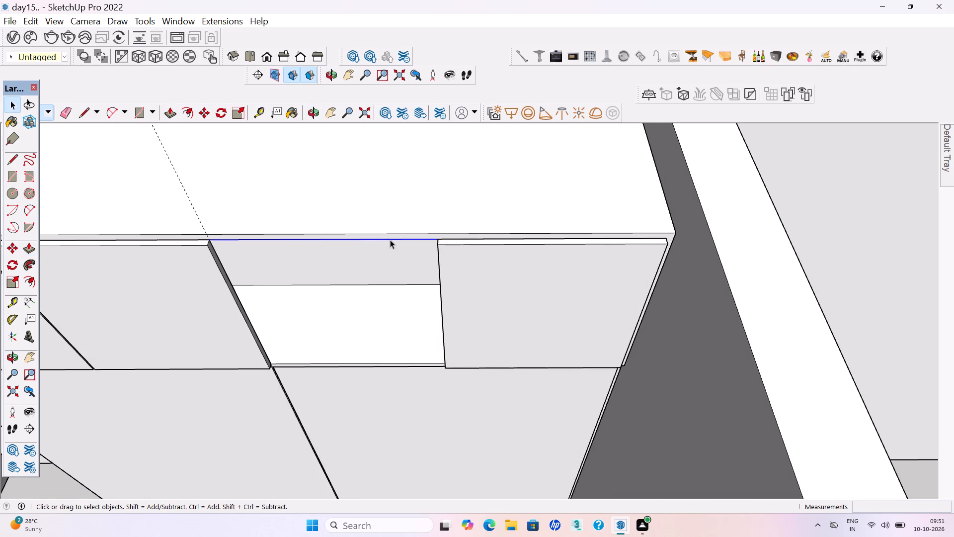
key("Delete")
Make the whole rightmost loft door panel into a group.
triple_click(477, 302)
right_click(477, 300)
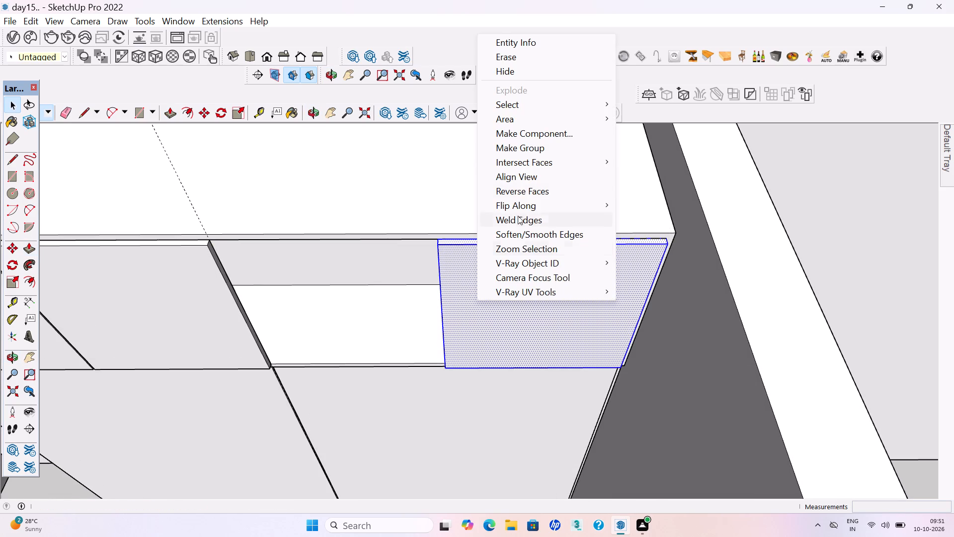
left_click(516, 150)
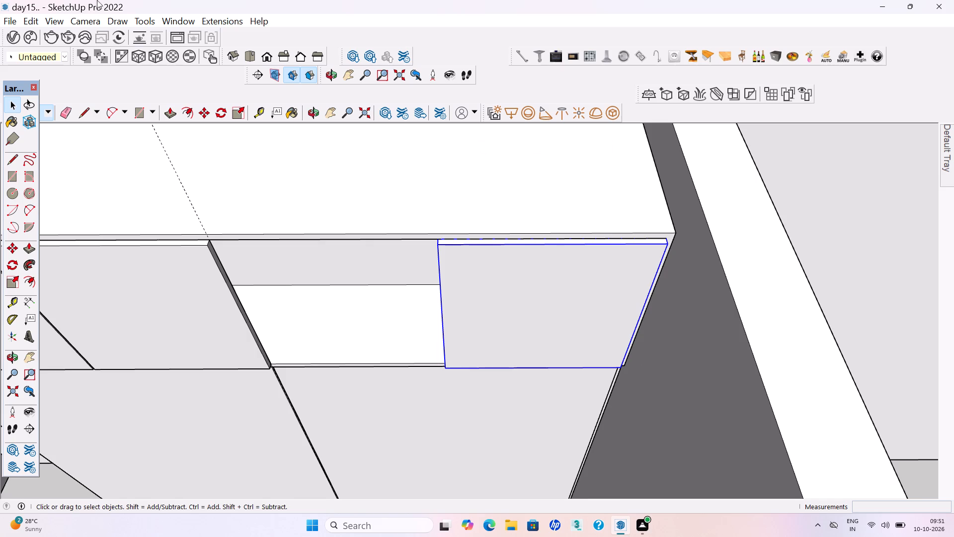
Draw a rectangle about 1' 9 1/8" by 1' 9 5/8" across the remaining loft opening between the two neighbouring doors.
scroll(881, 274, "down", 4)
scroll(611, 268, "down", 3)
middle_click_drag(593, 273, 550, 227)
scroll(557, 234, "up", 4)
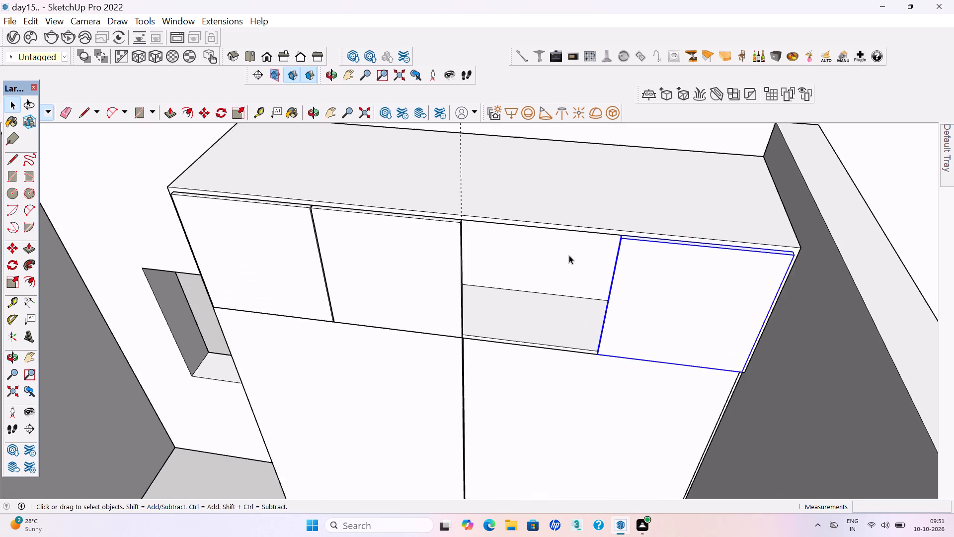
scroll(547, 245, "up", 13)
scroll(592, 316, "down", 3)
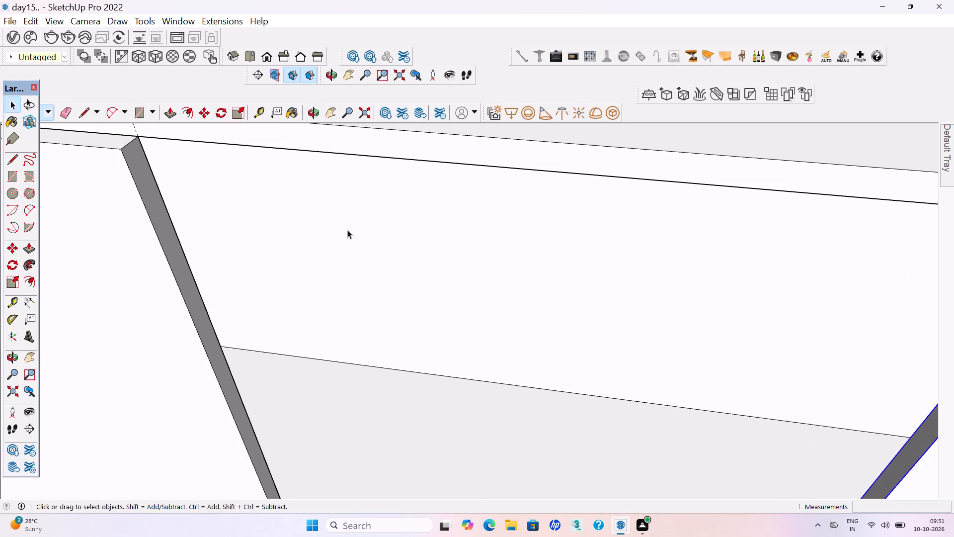
key("r")
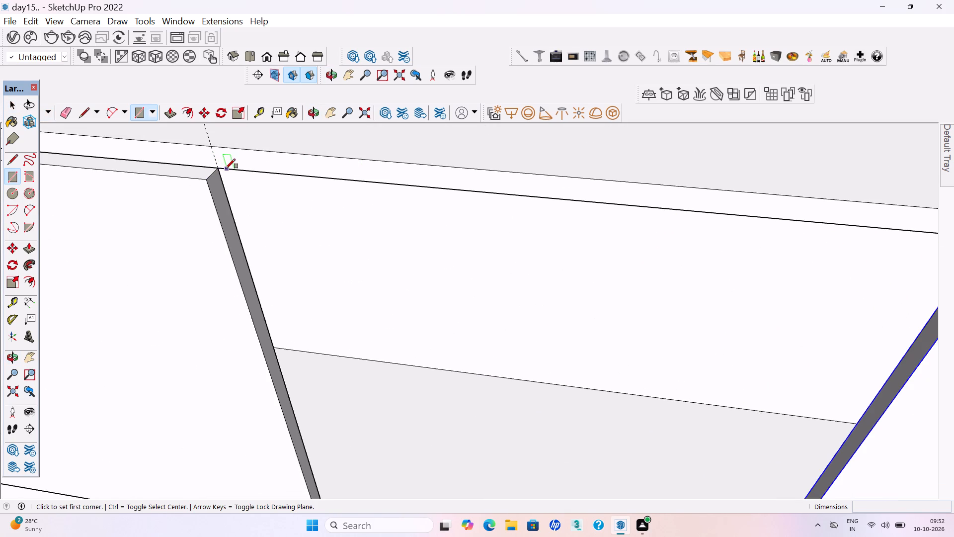
left_click(225, 169)
scroll(234, 169, "down", 9)
scroll(464, 346, "up", 4)
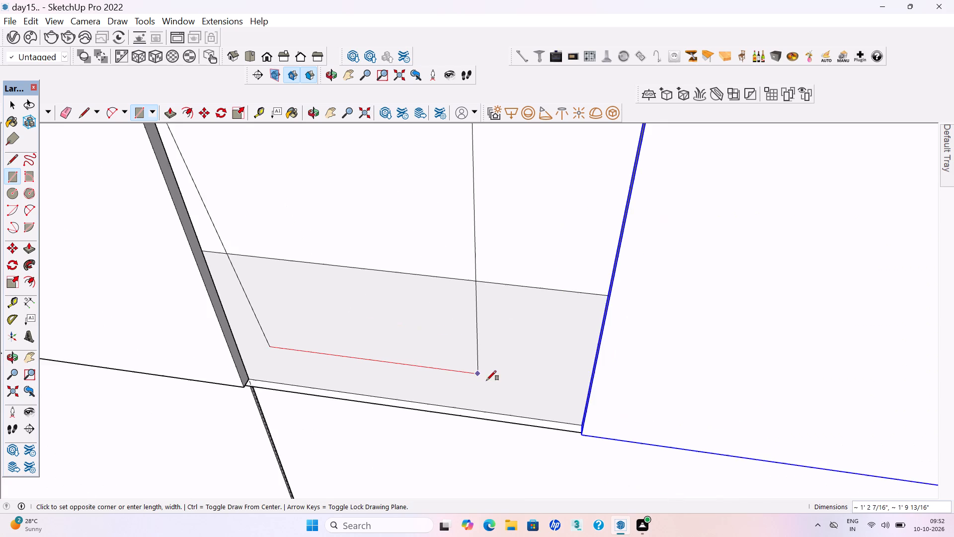
scroll(558, 420, "up", 16)
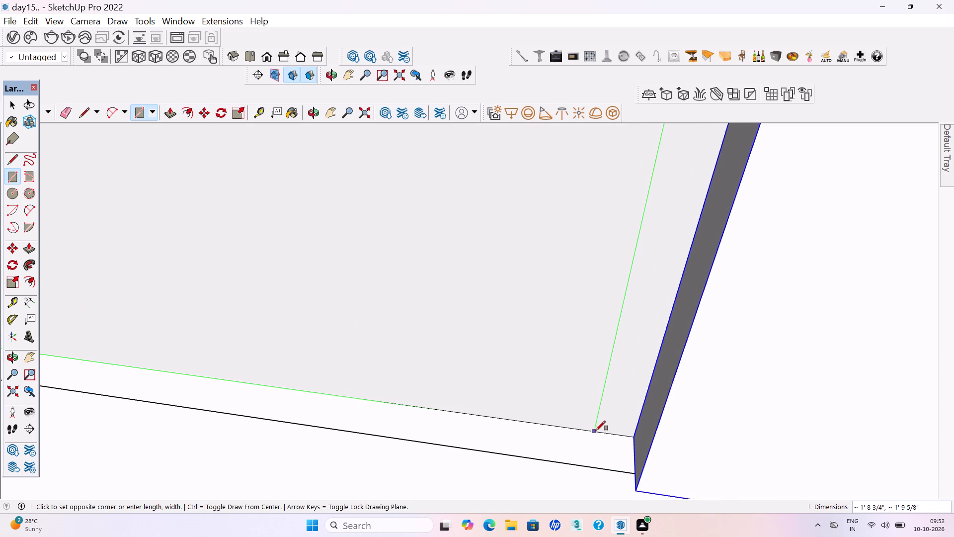
left_click(630, 437)
Extrude the new loft door rectangle level with the neighbouring door's front face.
scroll(613, 452, "down", 11)
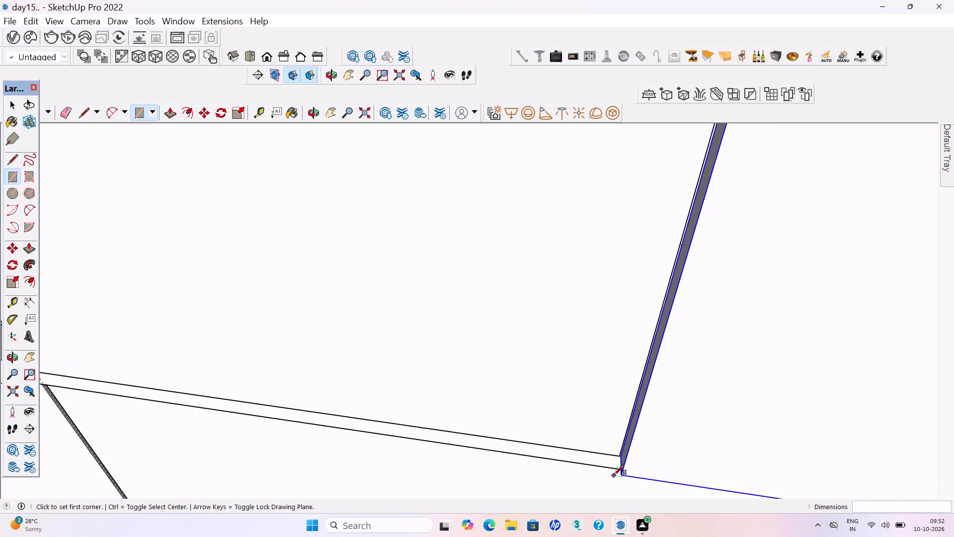
scroll(614, 475, "down", 15)
key("p")
left_click(465, 338)
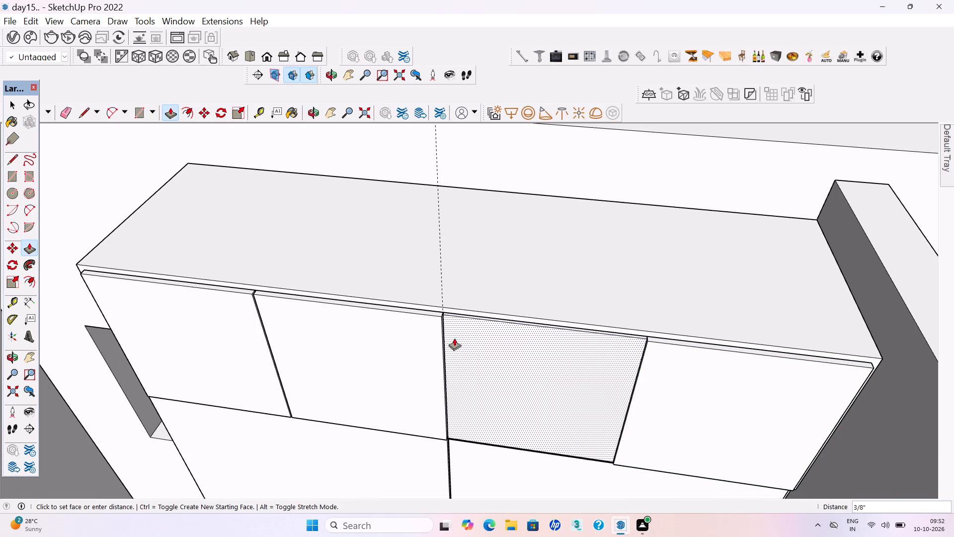
left_click(410, 332)
key("space")
Make the whole newly extruded third loft door panel into a group.
middle_click_drag(607, 347, 612, 397)
scroll(618, 386, "up", 4)
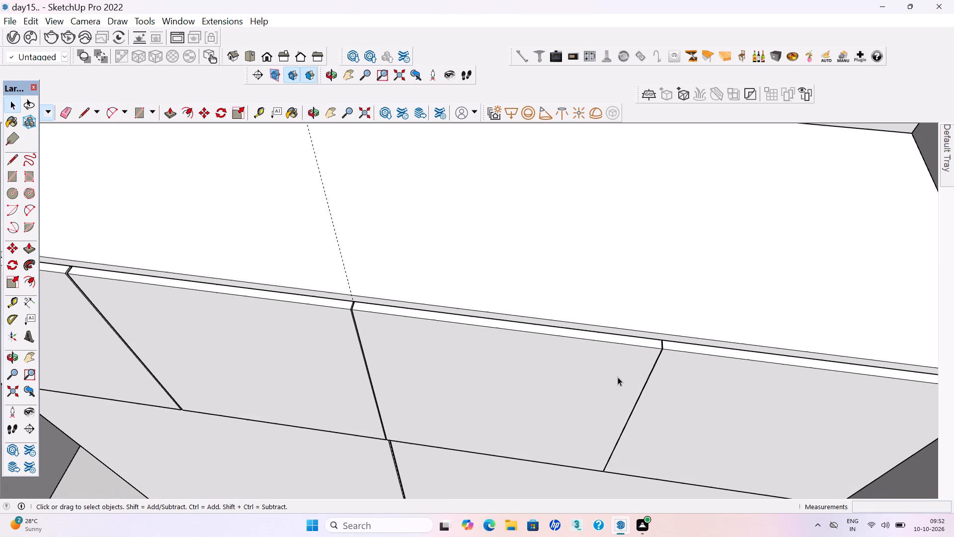
triple_click(604, 363)
right_click(604, 363)
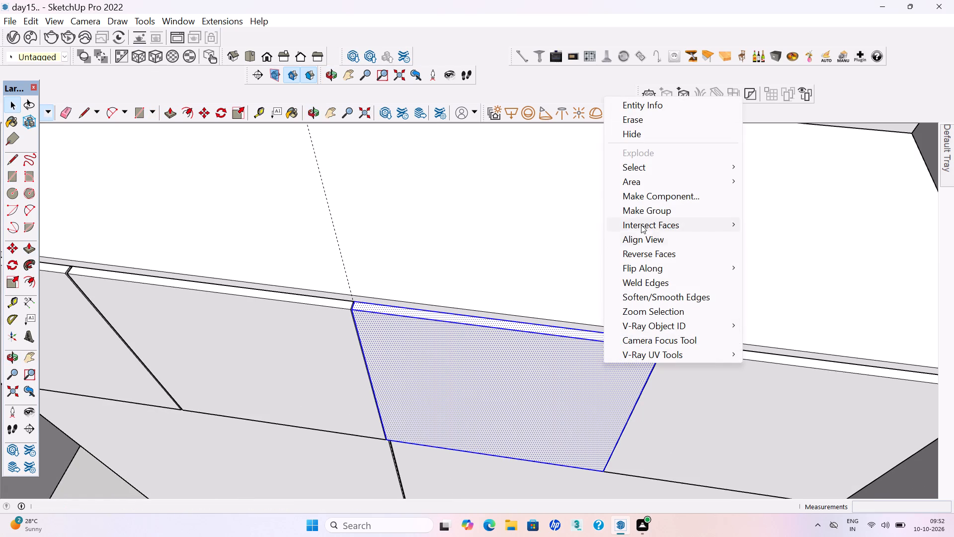
left_click(635, 208)
Delete the dashed guide line running across the middle of the wardrobe's loft cabinet.
scroll(561, 370, "down", 14)
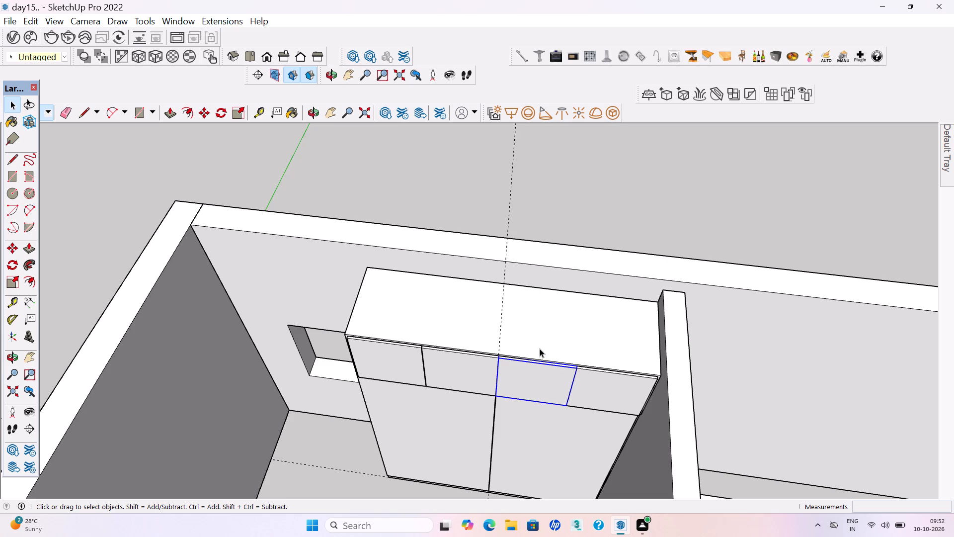
scroll(540, 346, "up", 1)
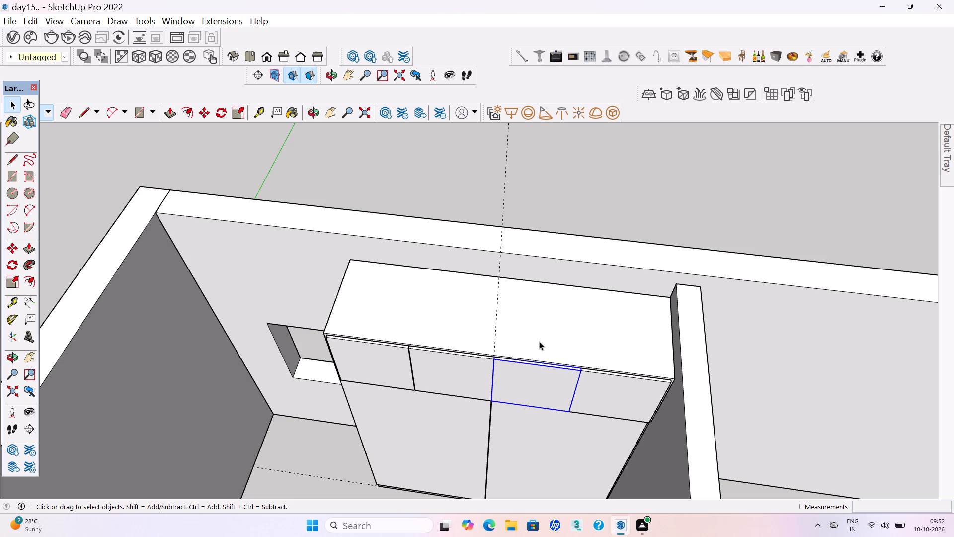
scroll(539, 341, "down", 3)
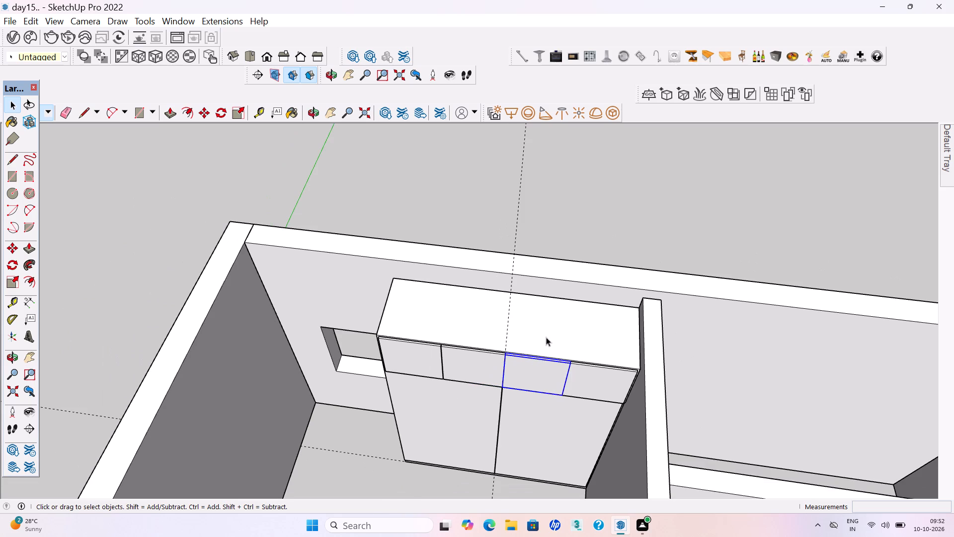
scroll(555, 330, "down", 4)
middle_click_drag(485, 351, 503, 321)
middle_click(503, 319)
left_click(575, 244)
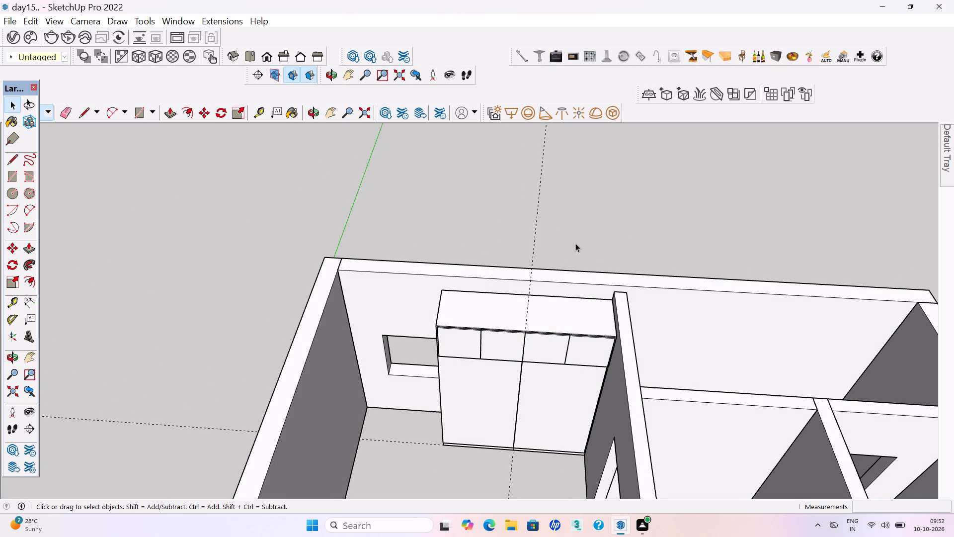
left_click_drag(560, 193, 485, 159)
key("Delete")
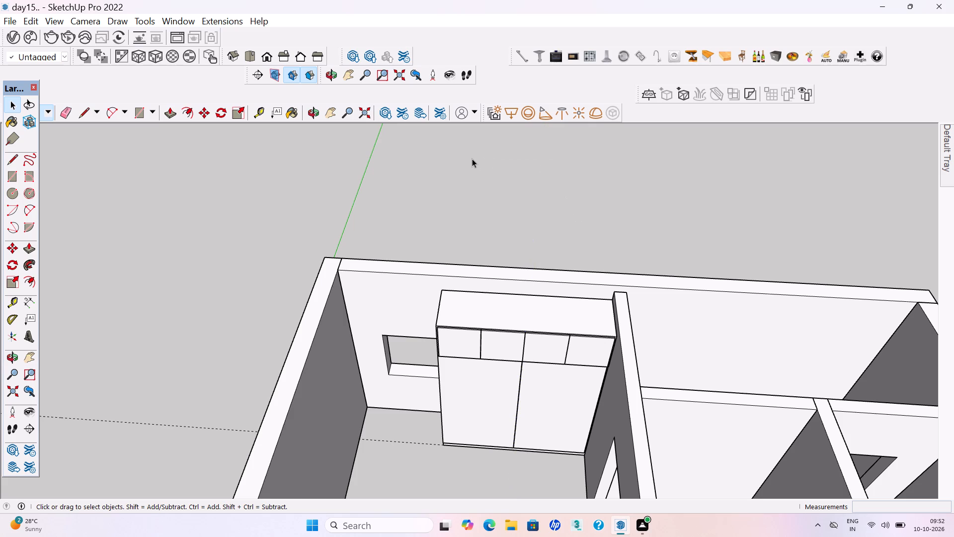
scroll(425, 282, "down", 3)
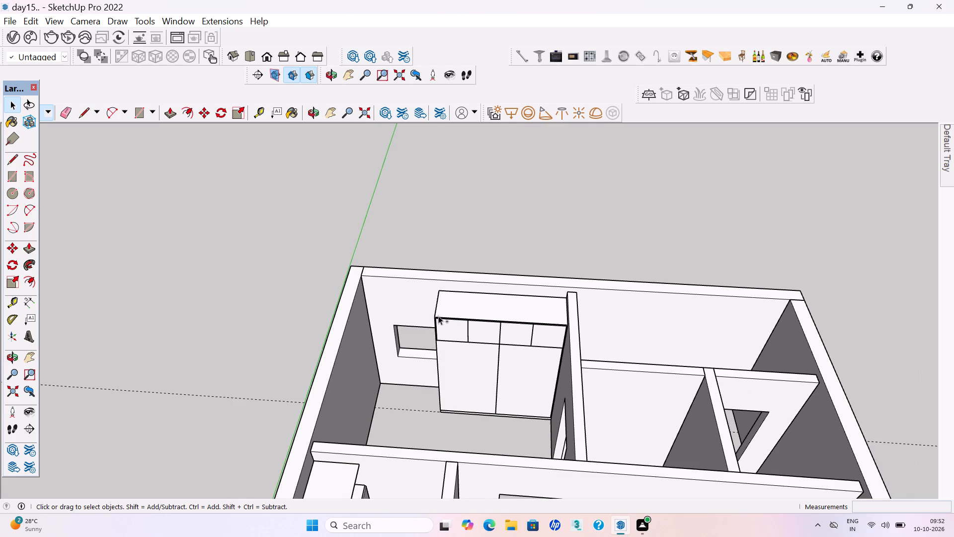
Save the model.
key("ctrl+s")
key("ctrl+s")
Place two vertical guides about 1' 8 3/8" apart on the outer wall of the small room, the first about 1' 4 3/4" from the partition.
scroll(402, 258, "down", 12)
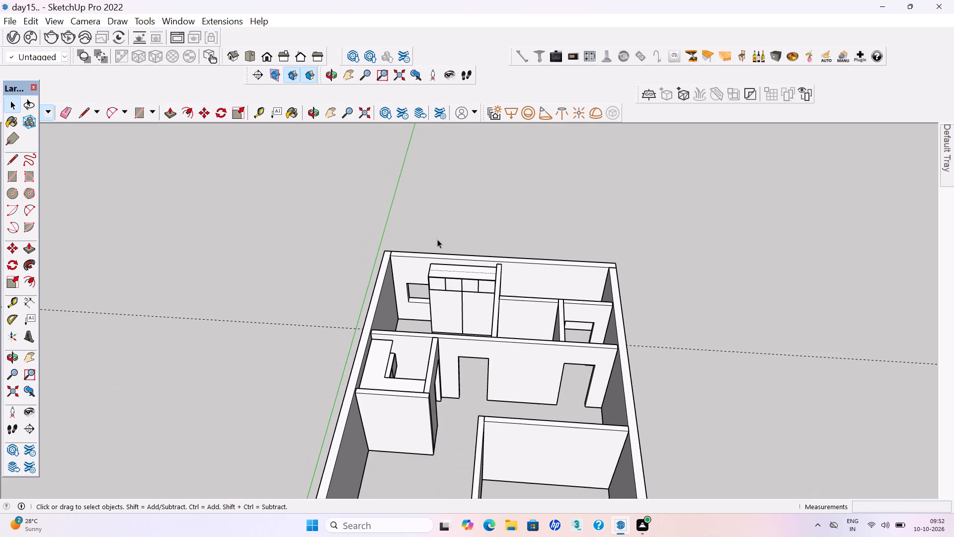
middle_click_drag(444, 283, 467, 382)
scroll(444, 246, "down", 4)
middle_click_drag(458, 394, 685, 371)
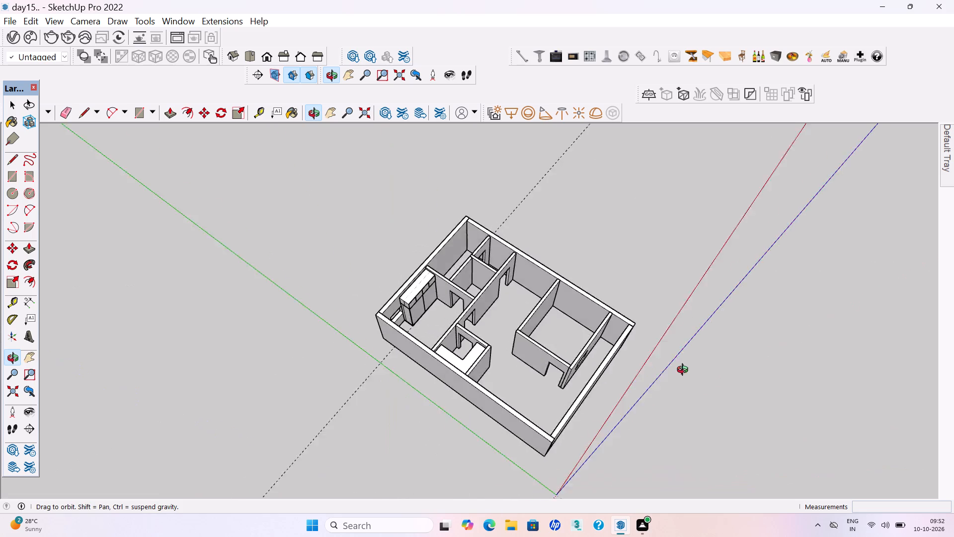
middle_click_drag(685, 371, 797, 340)
scroll(599, 235, "up", 9)
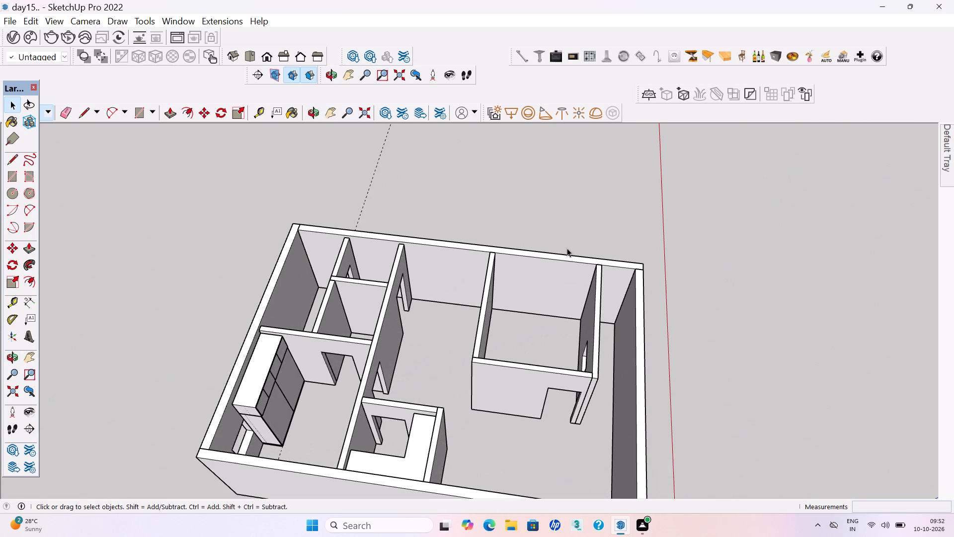
middle_click_drag(541, 276, 549, 229)
scroll(264, 254, "up", 6)
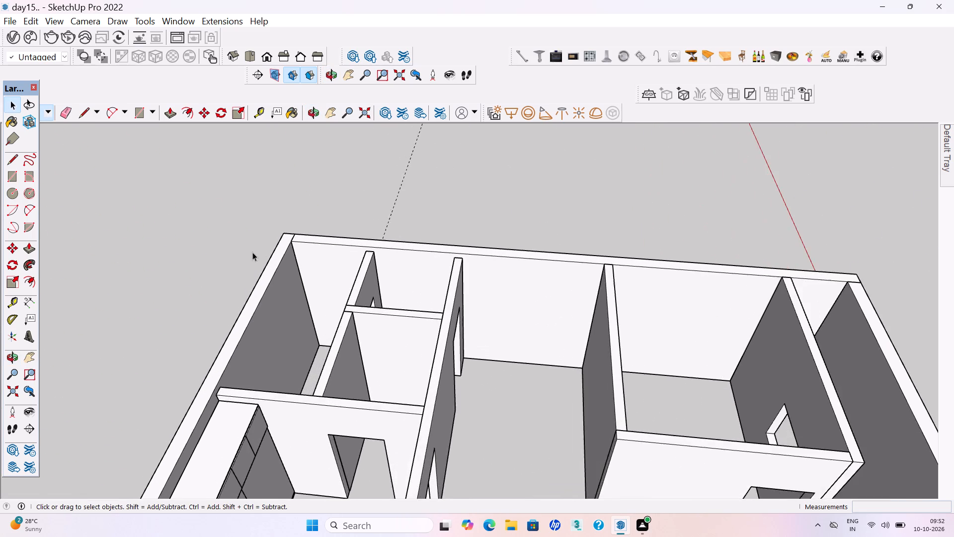
scroll(252, 252, "up", 4)
middle_click_drag(409, 325, 432, 352)
scroll(447, 300, "up", 3)
middle_click_drag(447, 297, 433, 338)
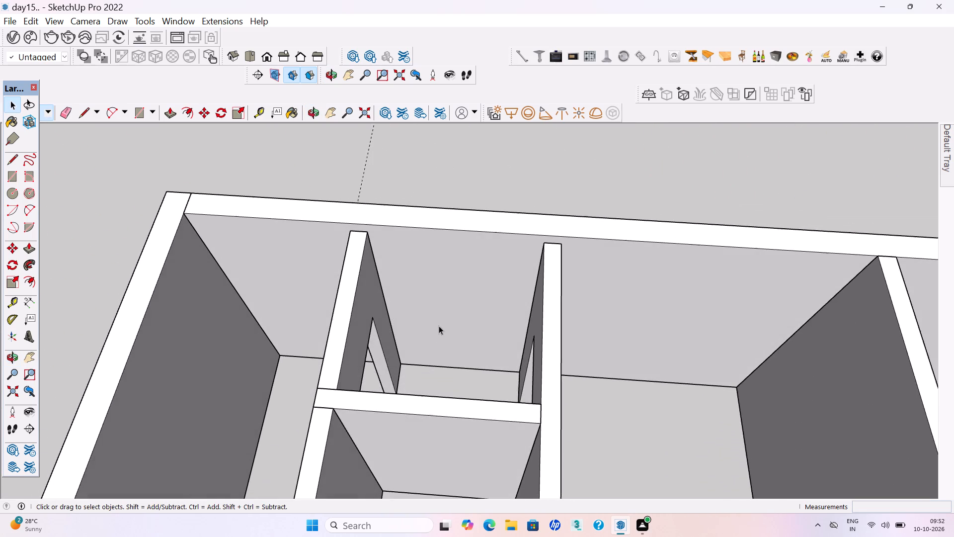
scroll(439, 323, "up", 1)
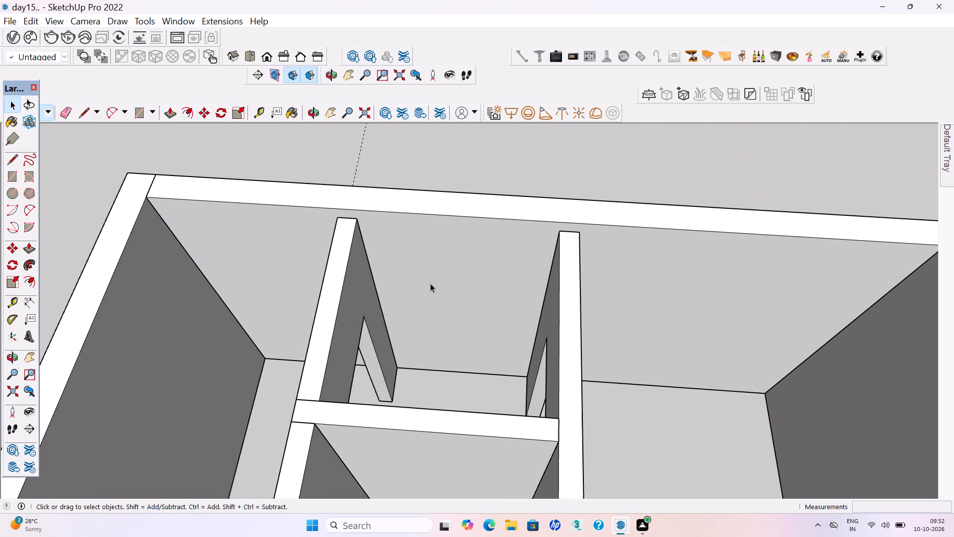
key("t")
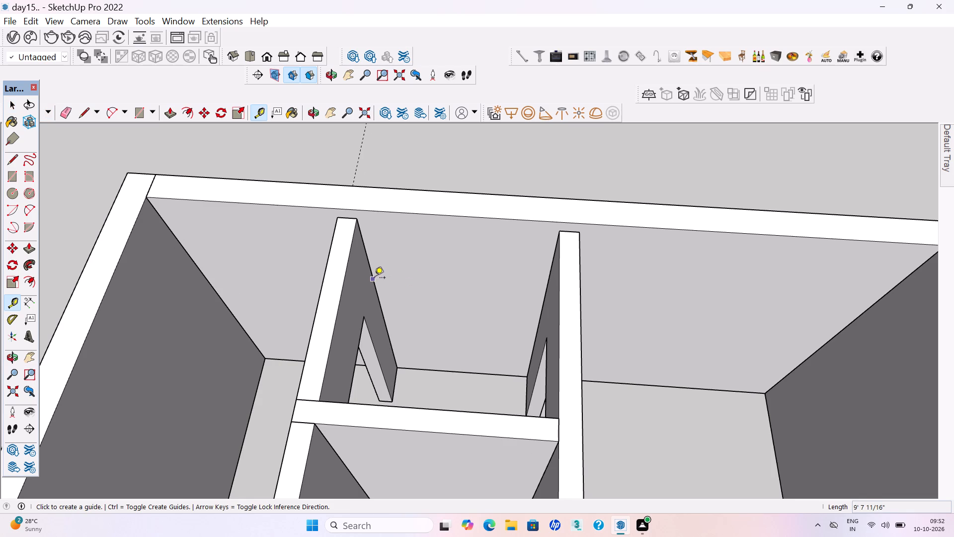
left_click(375, 278)
left_click(420, 276)
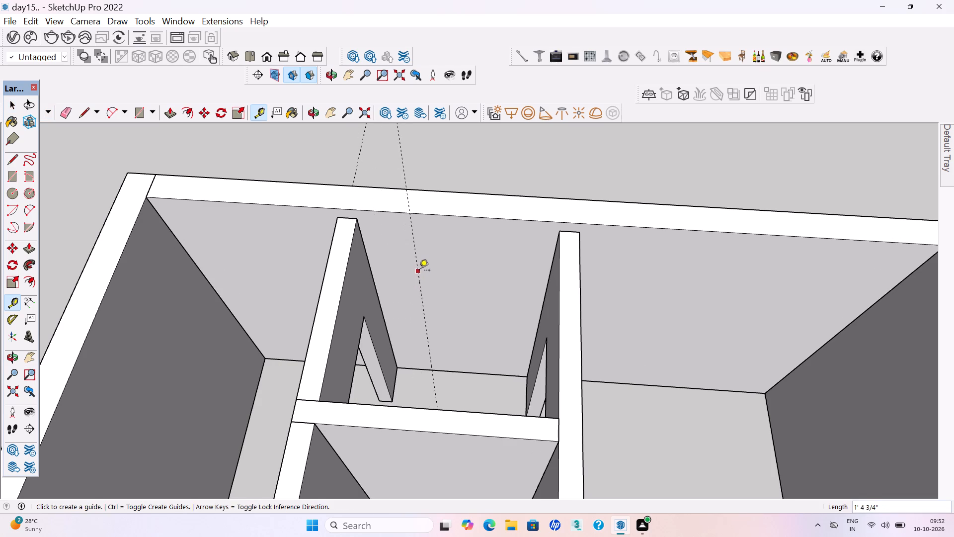
left_click(419, 271)
left_click(477, 276)
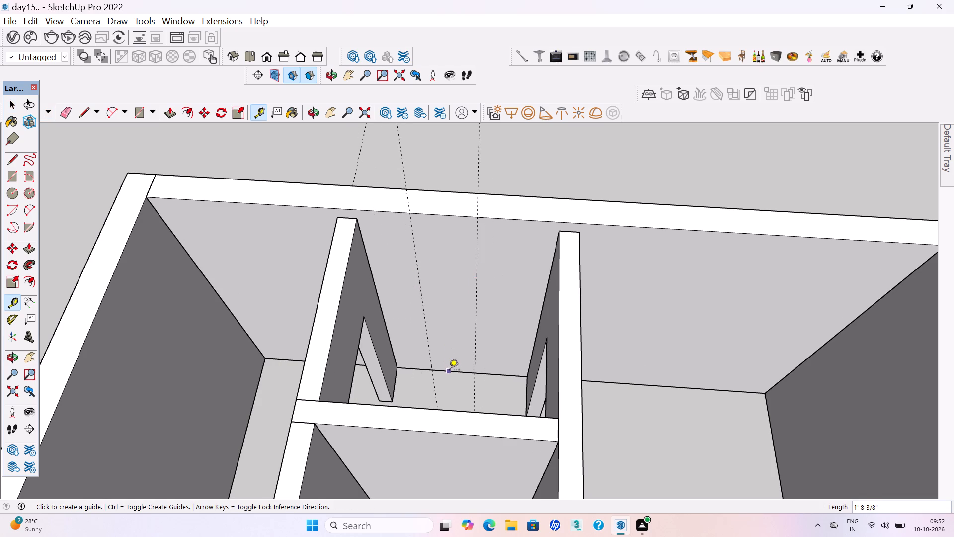
Place two horizontal guides about 1' 10 9/16" apart on the same outer wall, offset up from its floor edge.
left_click(449, 371)
left_click(443, 294)
left_click(445, 294)
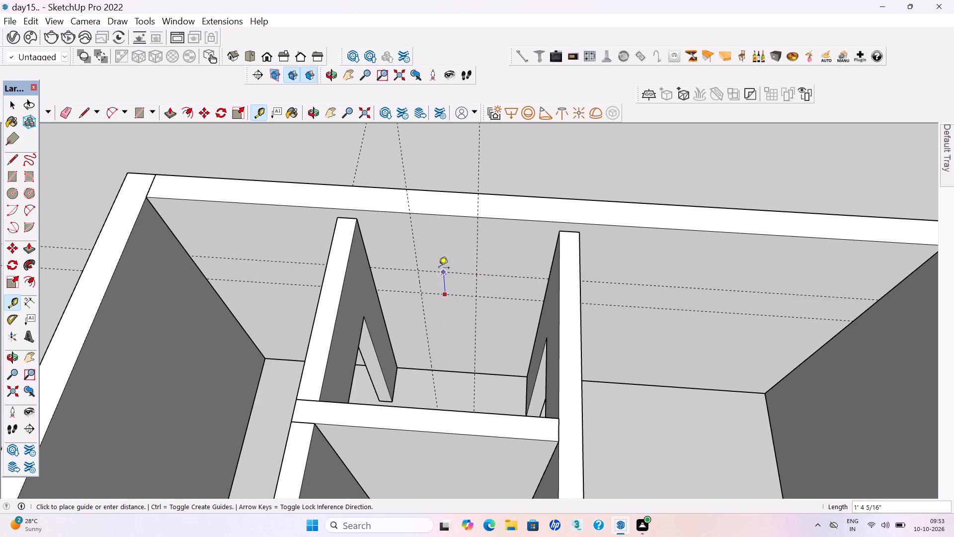
left_click(437, 261)
Inside the outer wall's group, draw a rectangle about 1' 10 9/16" by 1' 8 3/8" between the guide intersections.
key("space")
double_click(434, 283)
left_click(434, 282)
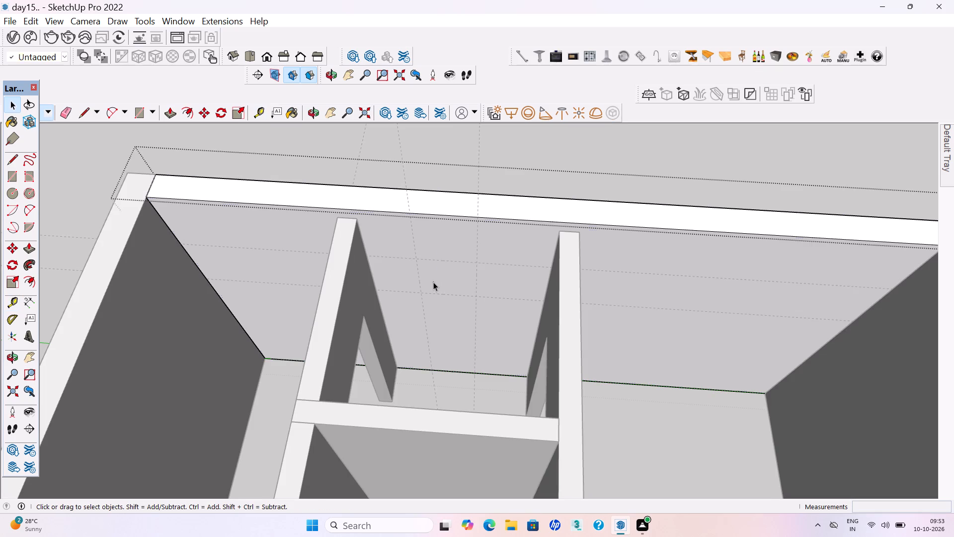
key("r")
left_click(418, 257)
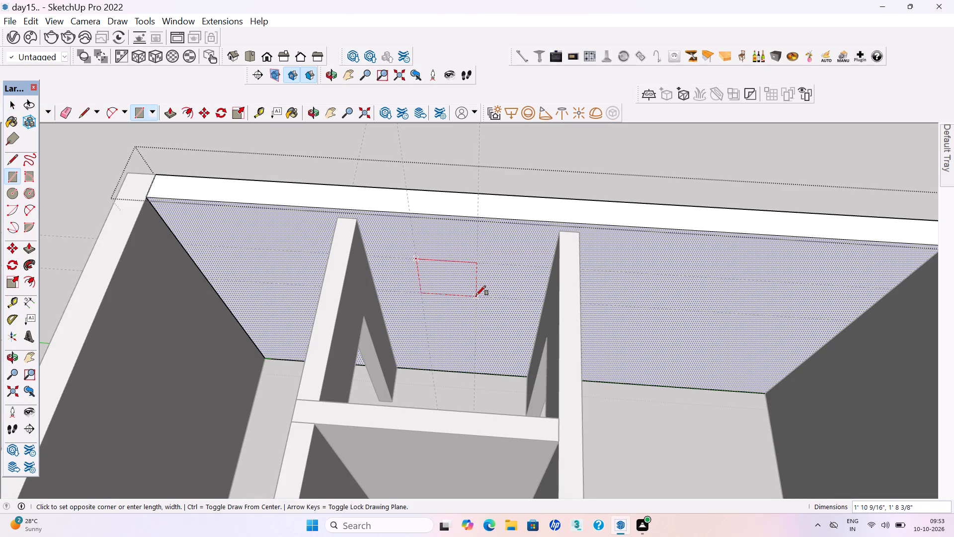
left_click(475, 299)
key("space")
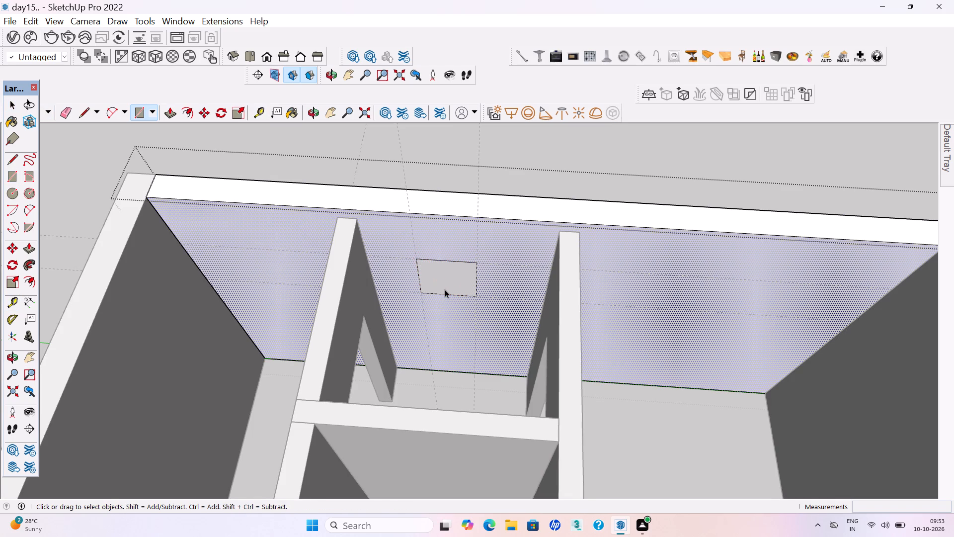
Push the rectangle 9" through the wall to cut a small window opening, and close the wall group.
left_click(445, 289)
middle_click_drag(468, 282, 472, 243)
key("p")
scroll(457, 262, "up", 1)
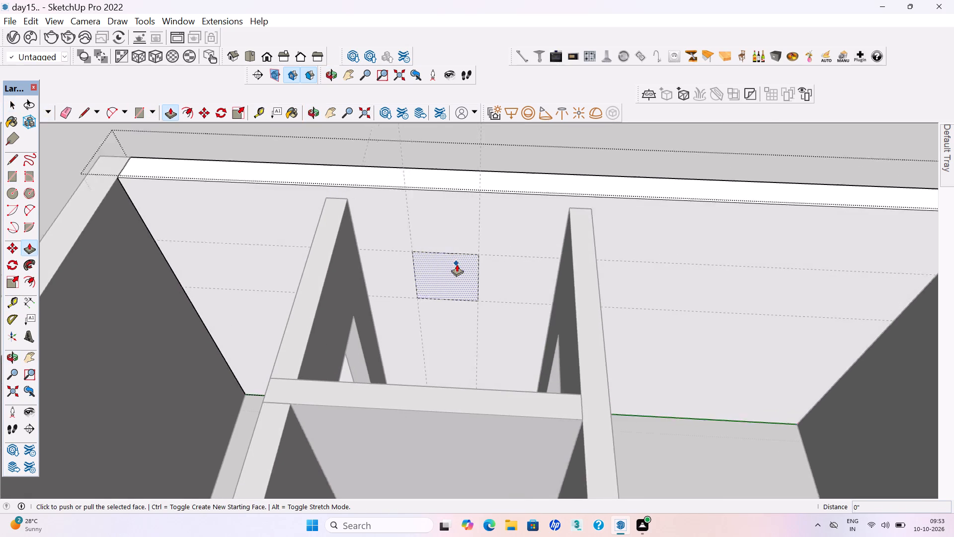
scroll(457, 264, "up", 3)
left_click(468, 299)
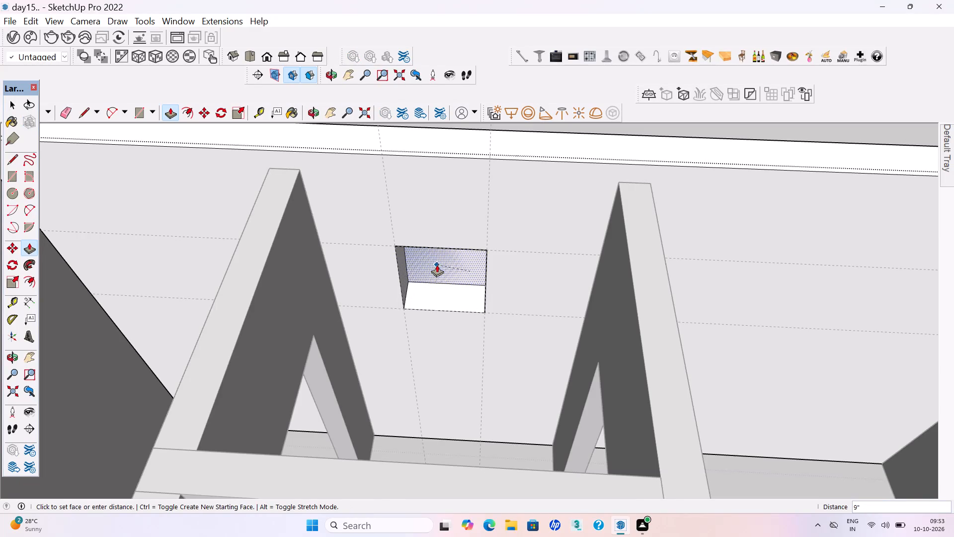
left_click(437, 264)
key("space")
scroll(441, 306, "down", 11)
left_click(539, 200)
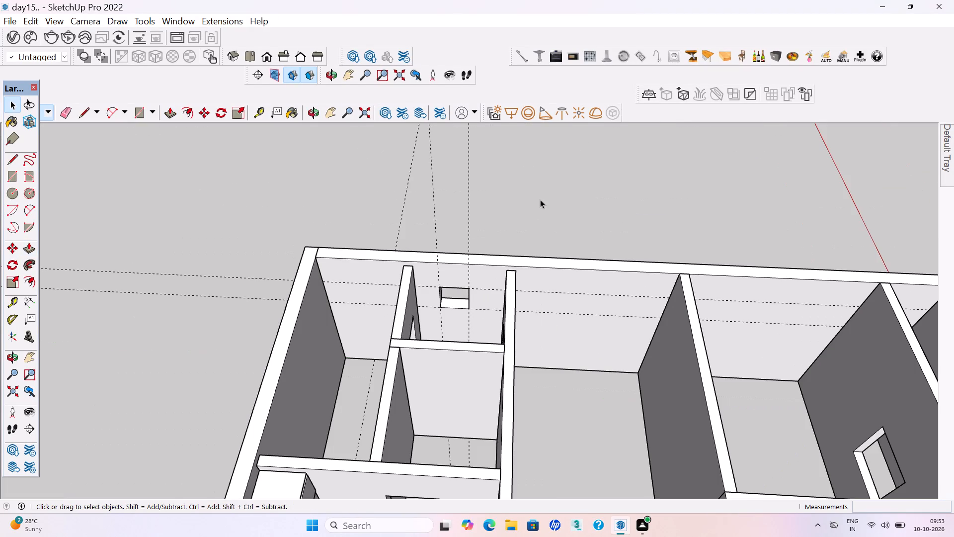
Save the model with the new window opening.
key("ctrl+s")
key("ctrl+s")
Delete all the dashed guide lines around the new window opening, both vertical and horizontal, including the older one beside them.
scroll(452, 233, "down", 3)
middle_click_drag(463, 239, 470, 185)
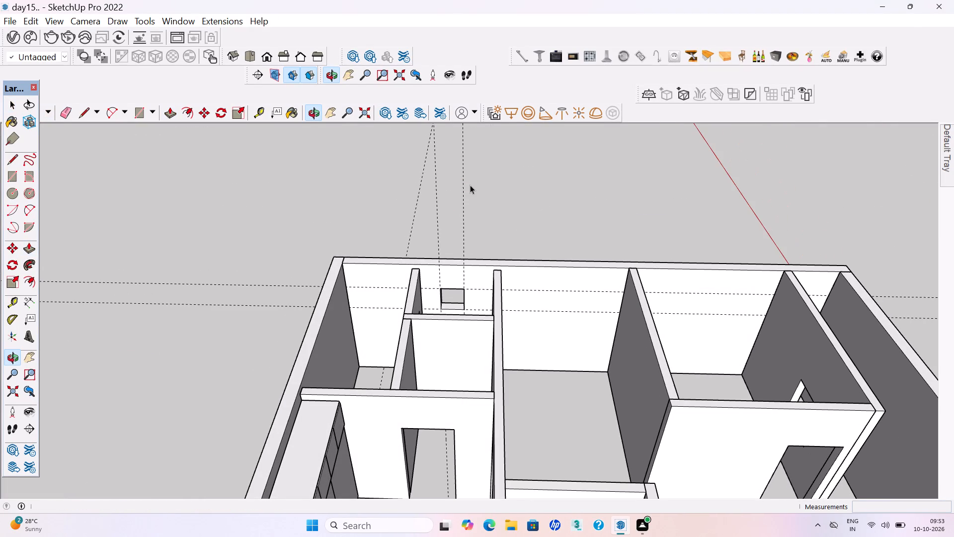
scroll(461, 192, "down", 2)
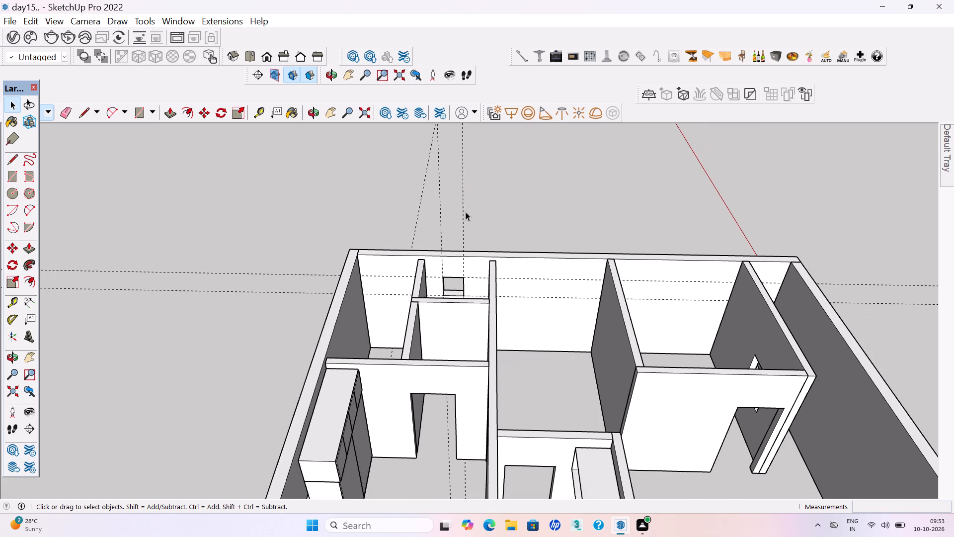
middle_click_drag(476, 163, 480, 148)
left_click_drag(497, 201, 388, 137)
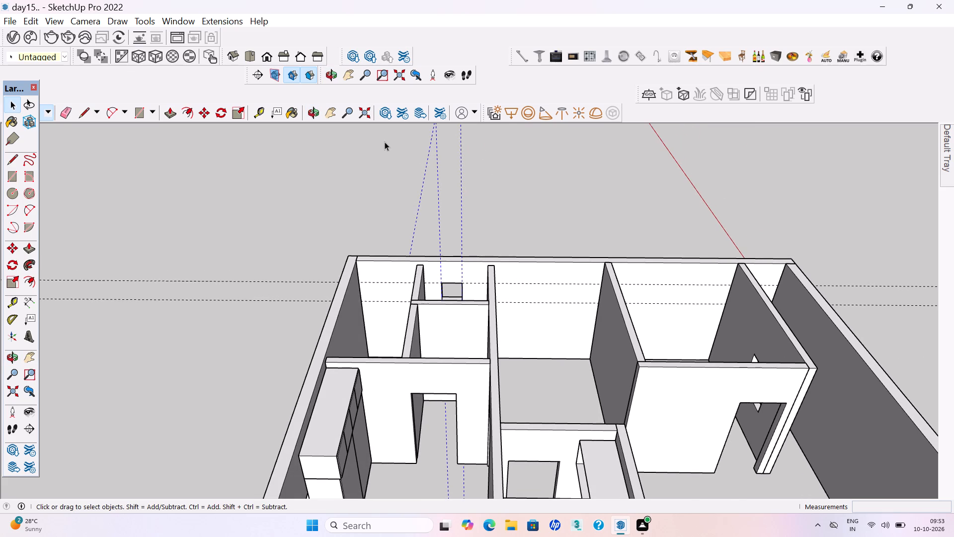
key("Delete")
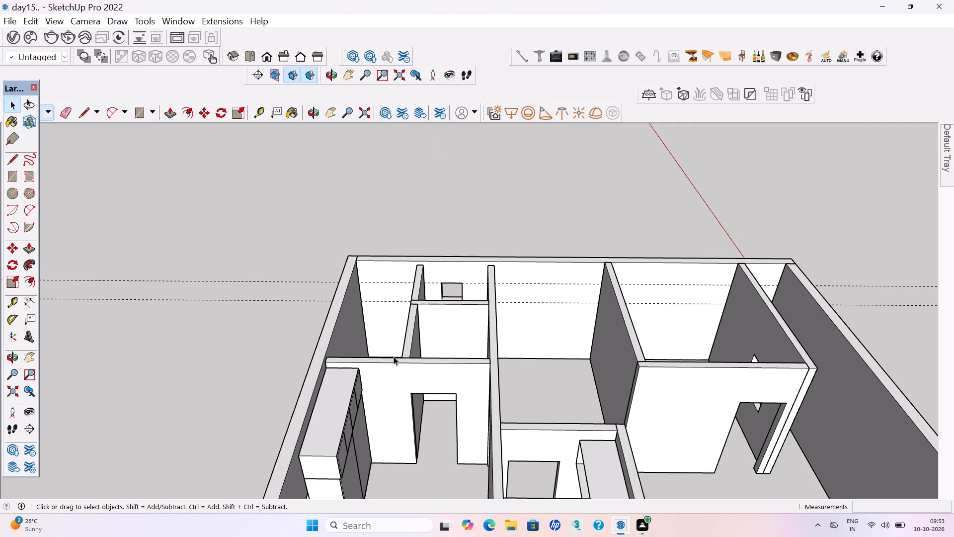
scroll(374, 354, "down", 4)
middle_click_drag(397, 308, 398, 315)
left_click_drag(299, 330, 301, 245)
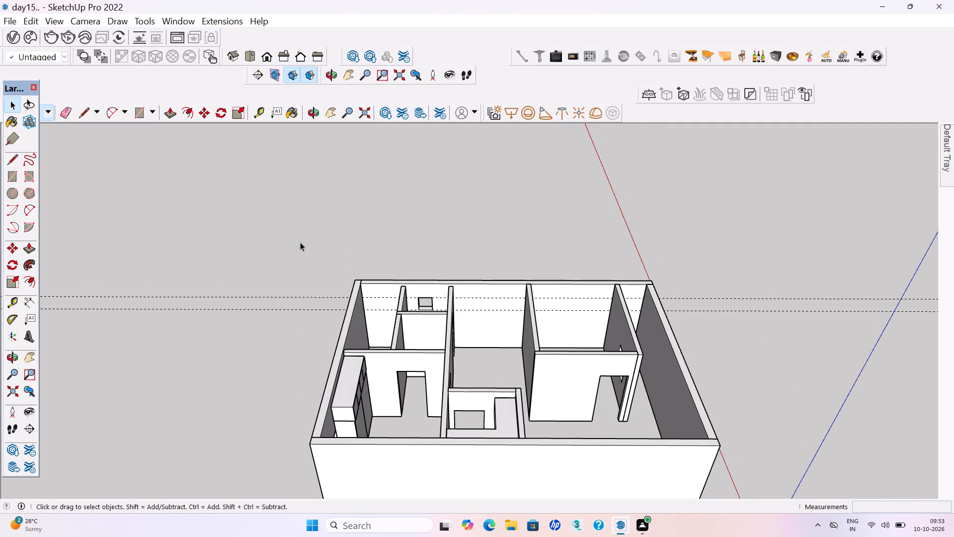
left_click_drag(306, 343, 270, 262)
key("Delete")
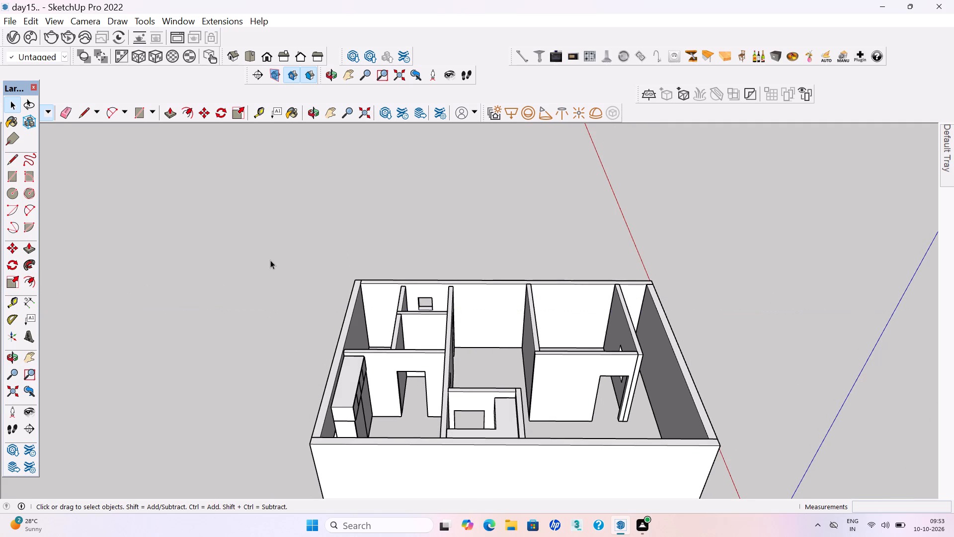
Save the model after the guide cleanup.
scroll(282, 262, "down", 2)
key("ctrl+s")
key("ctrl+s")
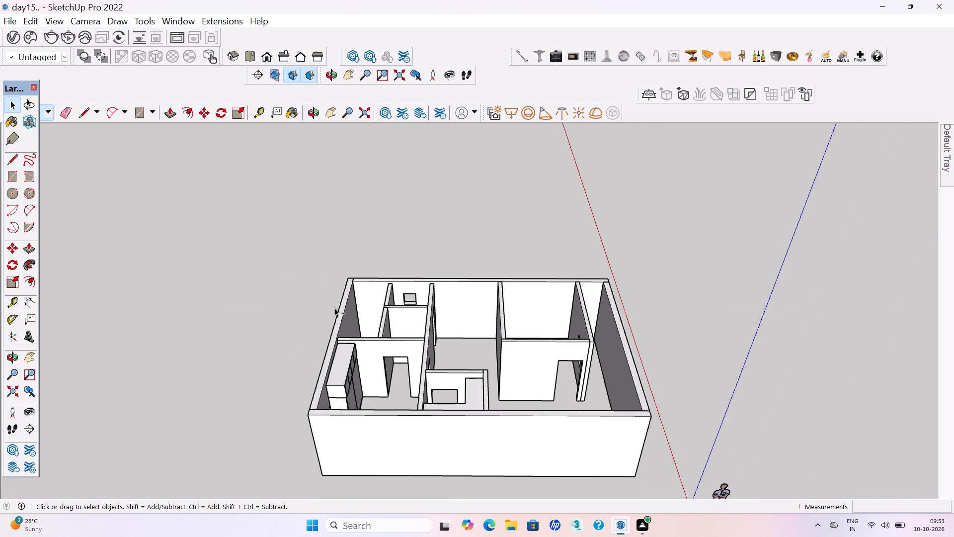
key("ctrl+s")
Examine the house layout from above, closing in on the enclosed room beside the narrow end passage.
scroll(373, 331, "down", 3)
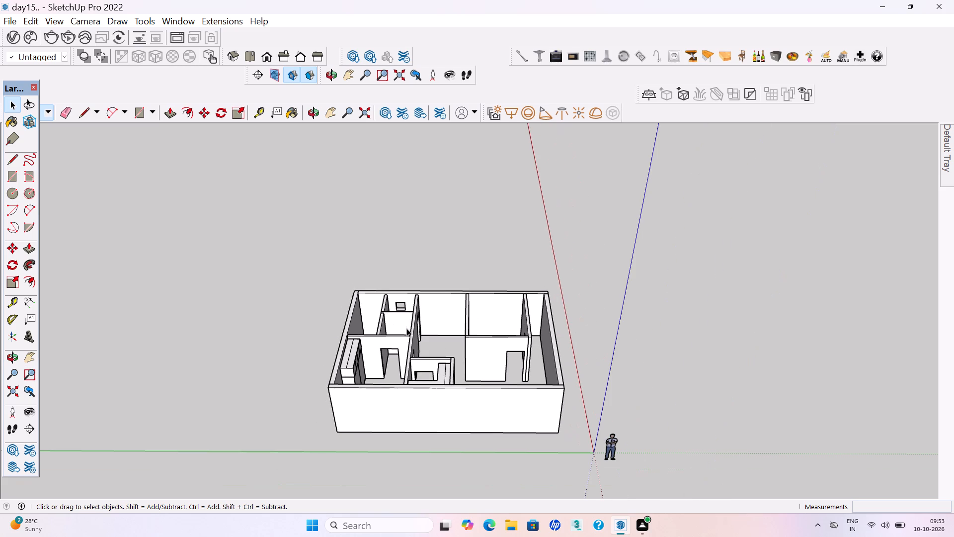
middle_click_drag(394, 345, 397, 390)
scroll(426, 318, "up", 4)
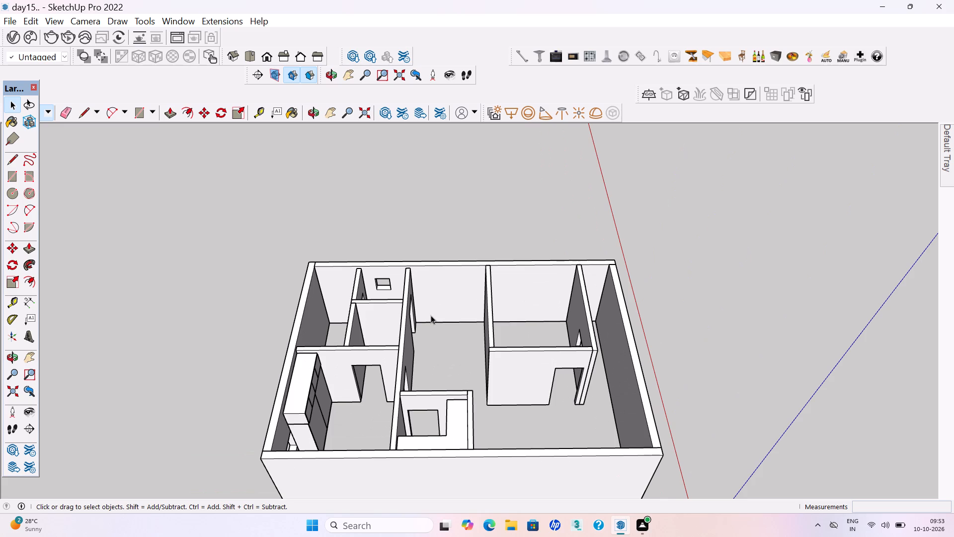
middle_click_drag(421, 372, 432, 399)
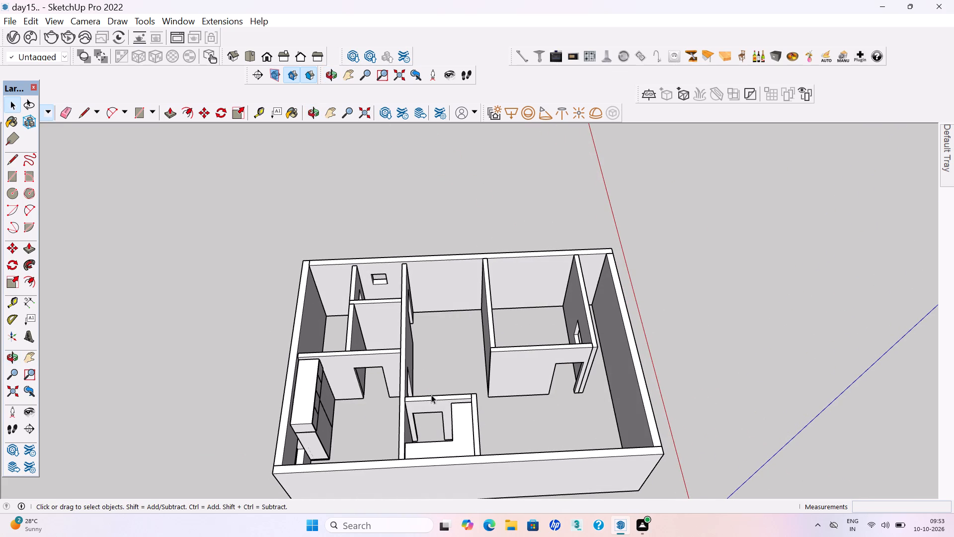
scroll(535, 321, "up", 3)
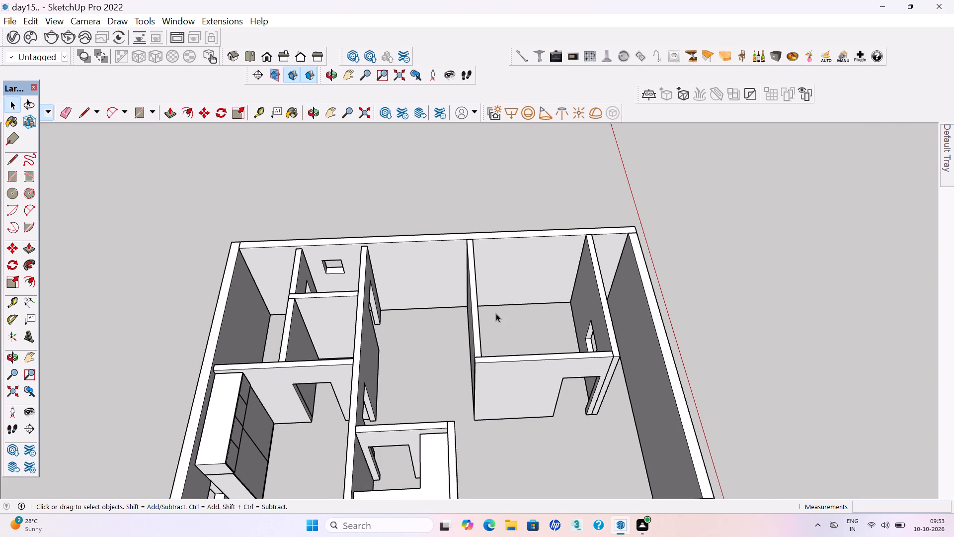
scroll(496, 313, "up", 1)
key("h")
left_click_drag(680, 367, 618, 368)
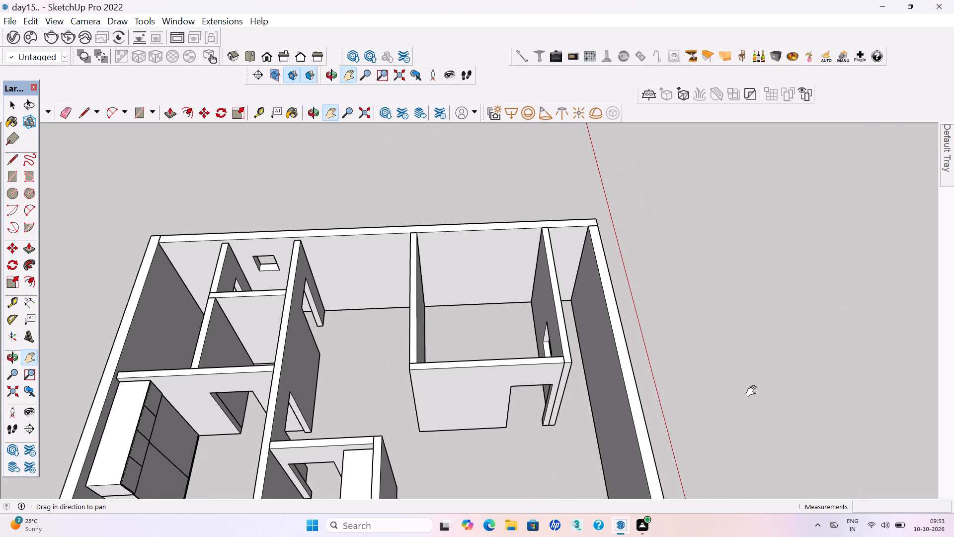
middle_click_drag(698, 396, 606, 394)
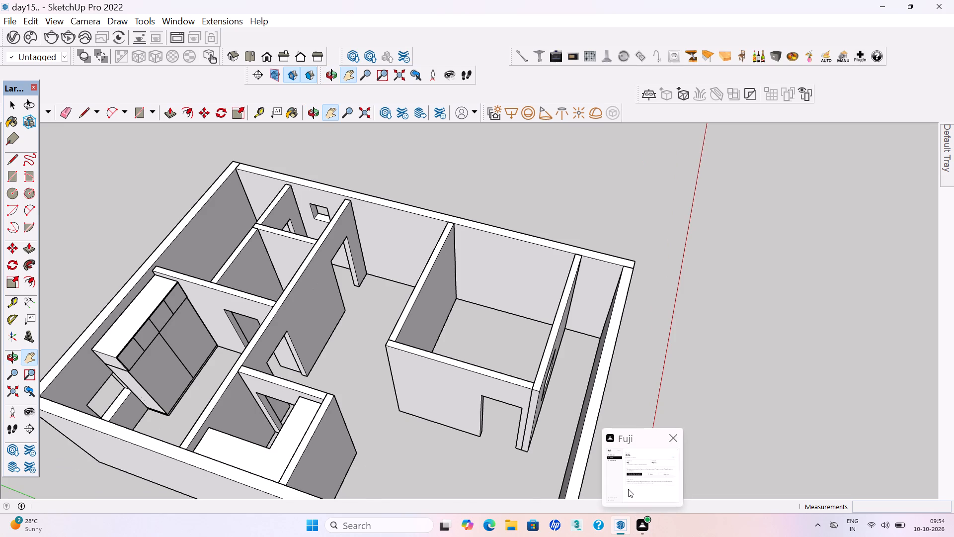
scroll(504, 306, "up", 2)
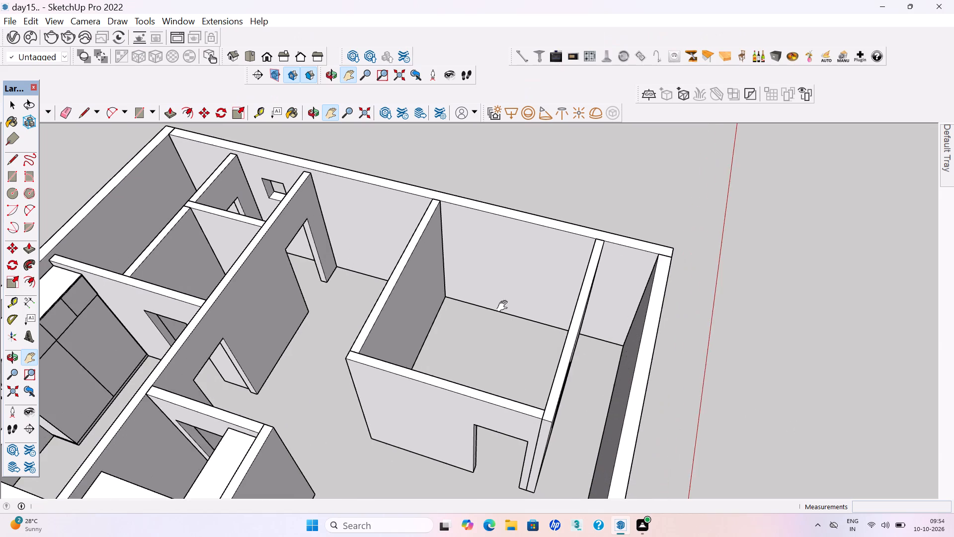
middle_click_drag(498, 333, 549, 349)
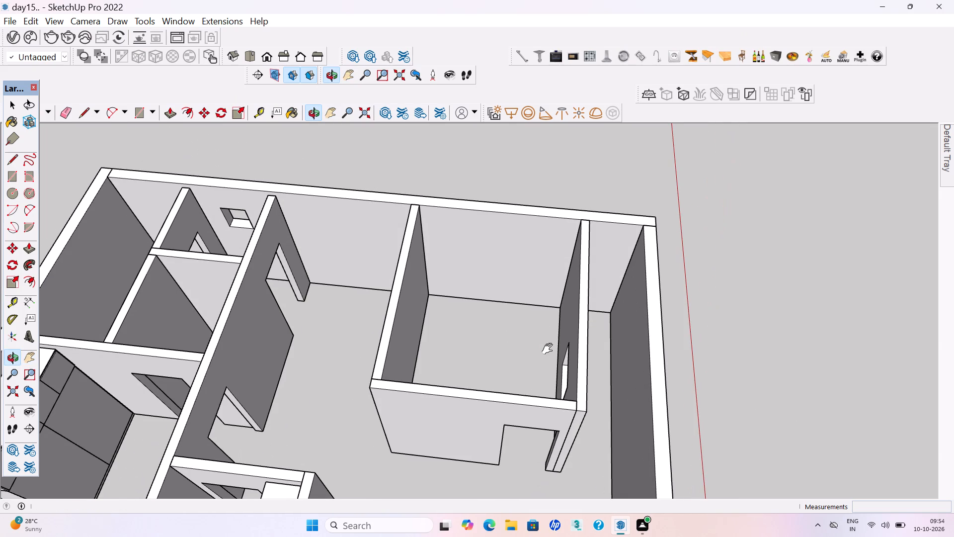
left_click_drag(495, 377, 477, 371)
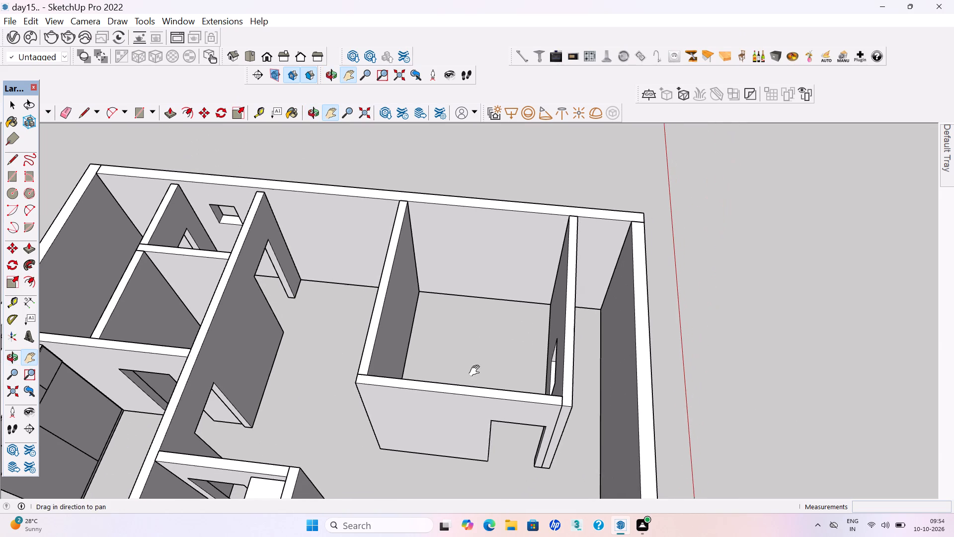
left_click_drag(477, 371, 473, 370)
middle_click_drag(500, 373, 519, 376)
scroll(471, 323, "up", 2)
middle_click_drag(470, 326, 464, 377)
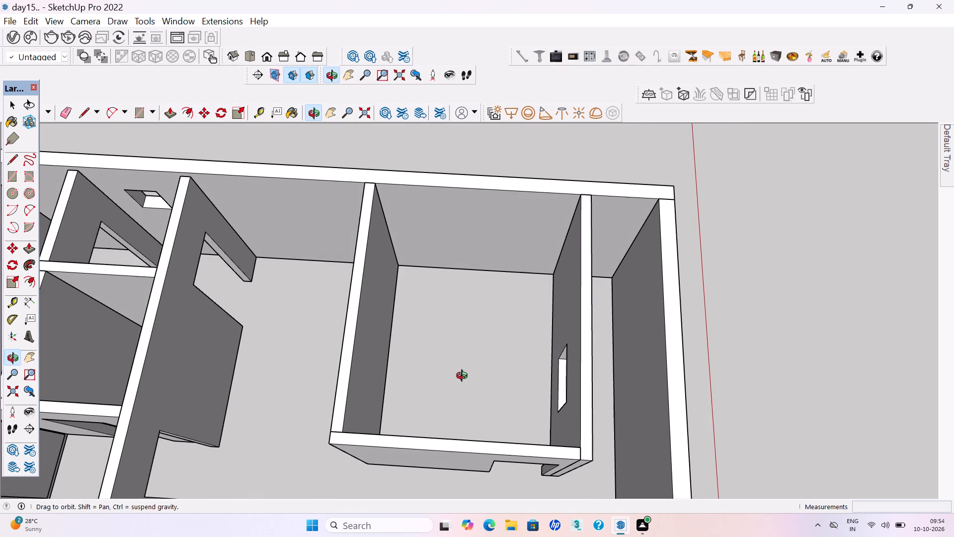
Place a guide line on the enclosed room's floor, 2' out from the base of its far wall.
middle_click_drag(464, 377, 167, 331)
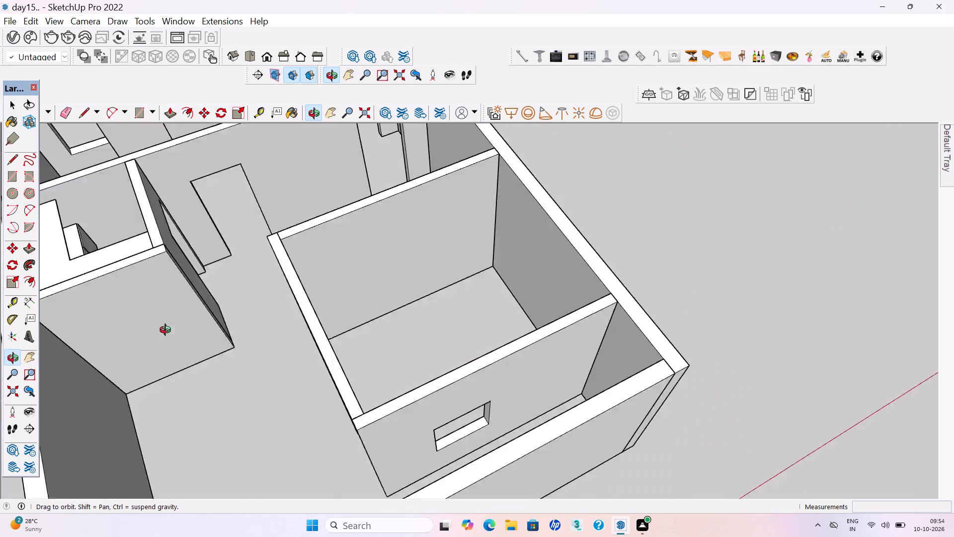
middle_click_drag(167, 331, 133, 332)
left_click_drag(411, 311, 472, 337)
middle_click_drag(530, 352, 494, 351)
middle_click_drag(497, 351, 596, 355)
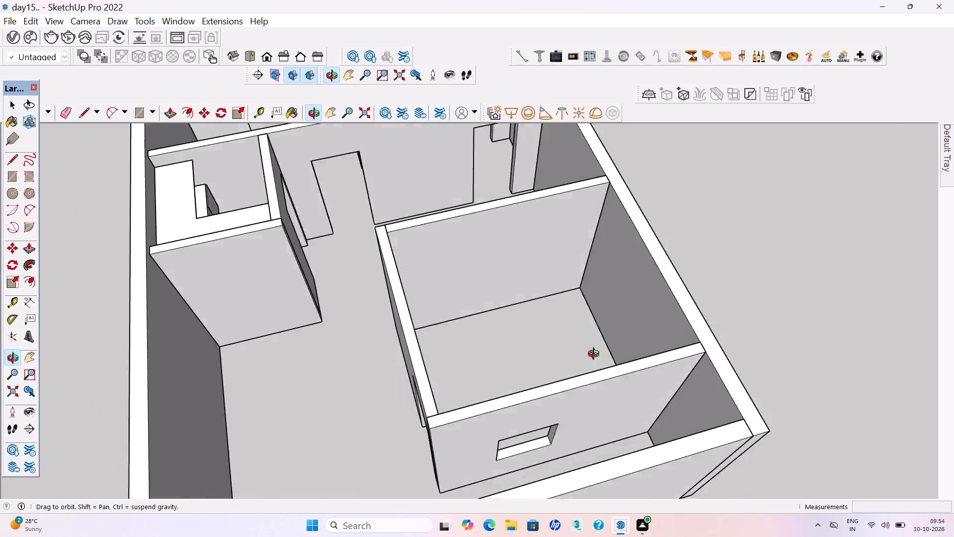
middle_click_drag(596, 355, 851, 359)
left_click_drag(555, 298, 512, 362)
scroll(511, 358, "up", 2)
key("t")
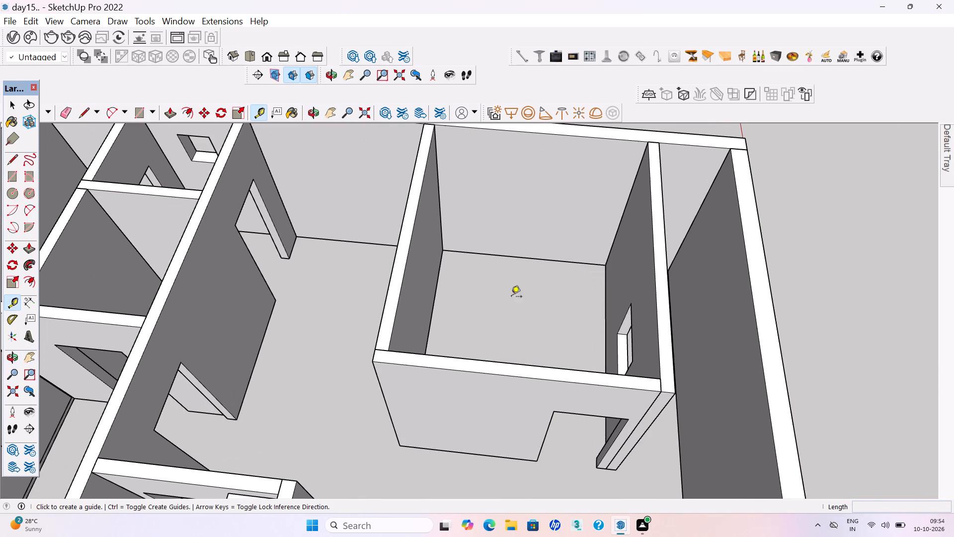
left_click(507, 259)
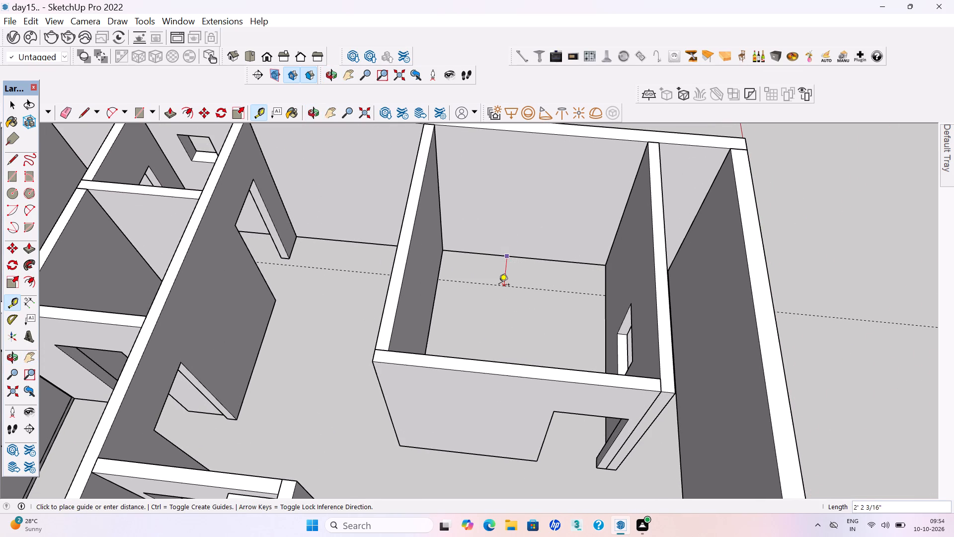
type("2'")
key("Return")
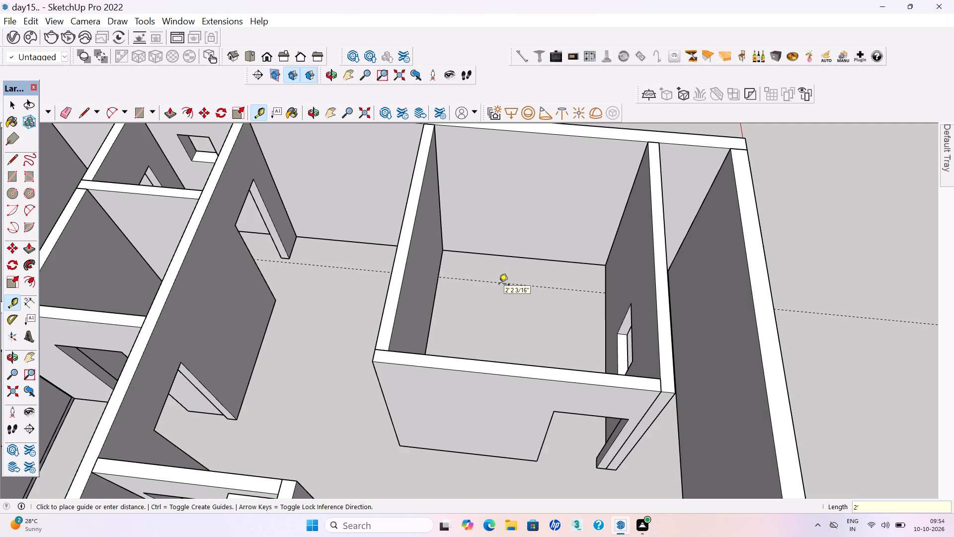
key("space")
Draw a floor rectangle spanning the room's width between the far wall and the 2' guide, and make it a group.
middle_click_drag(502, 287, 522, 301)
key("r")
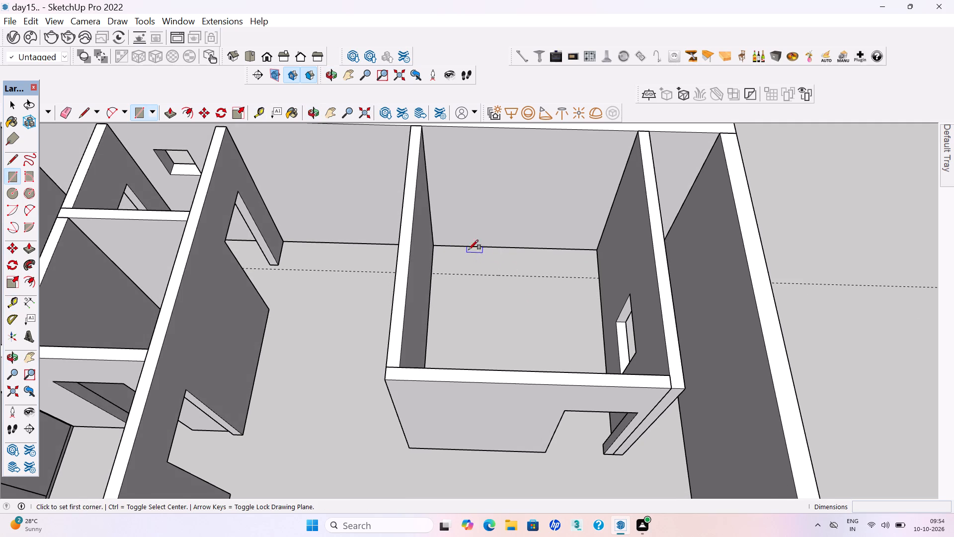
left_click(434, 245)
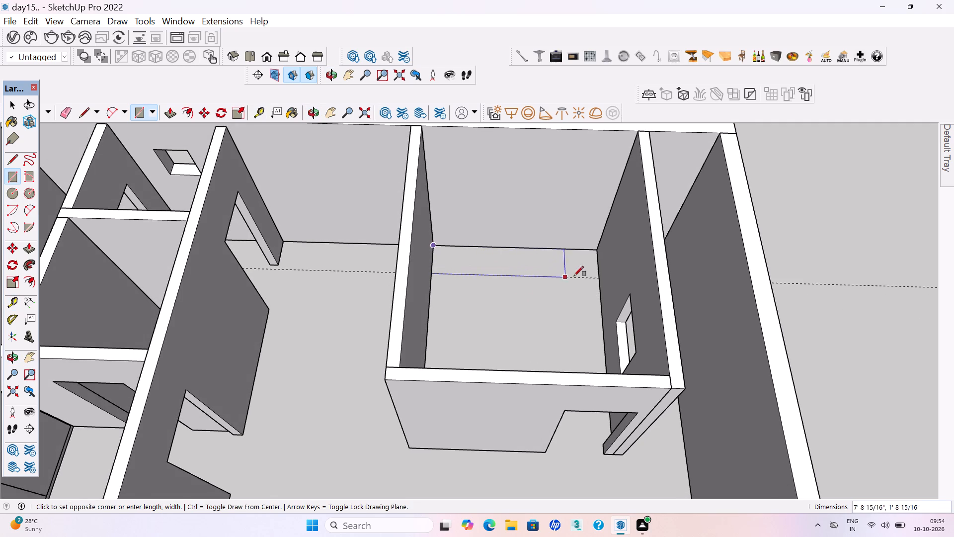
left_click(598, 278)
key("space")
double_click(496, 266)
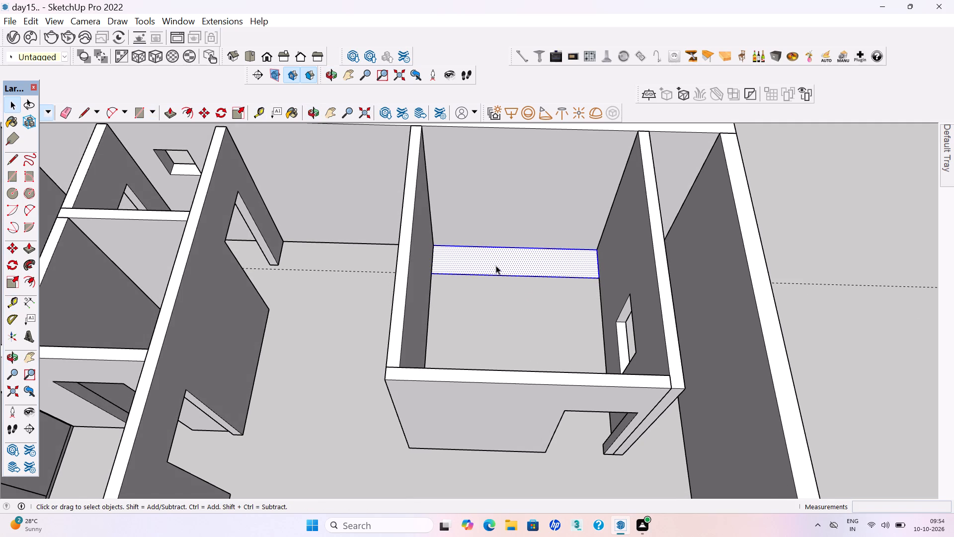
right_click(496, 266)
left_click(537, 128)
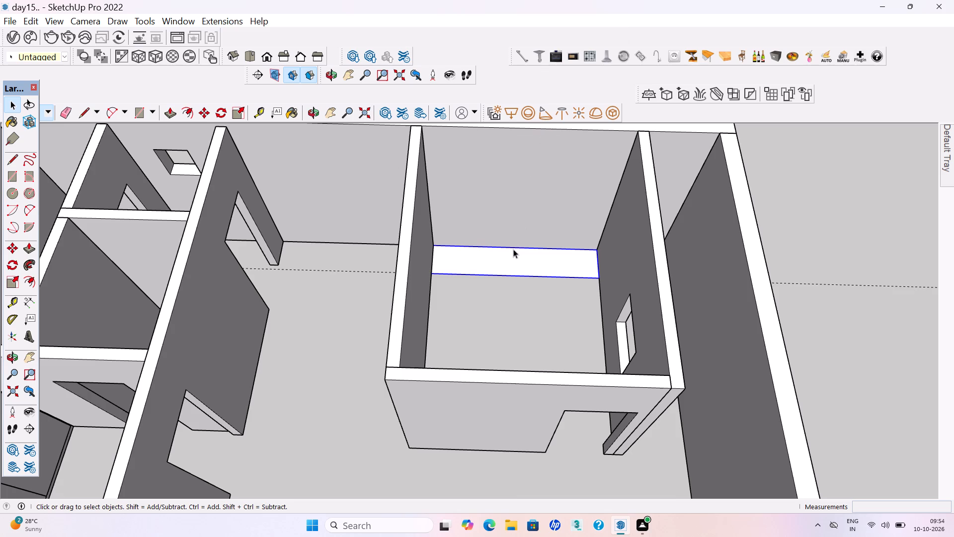
Extrude the grouped floor rectangle up 3" as a base and leave the group.
double_click(513, 259)
left_click(510, 266)
key("p")
left_click(510, 266)
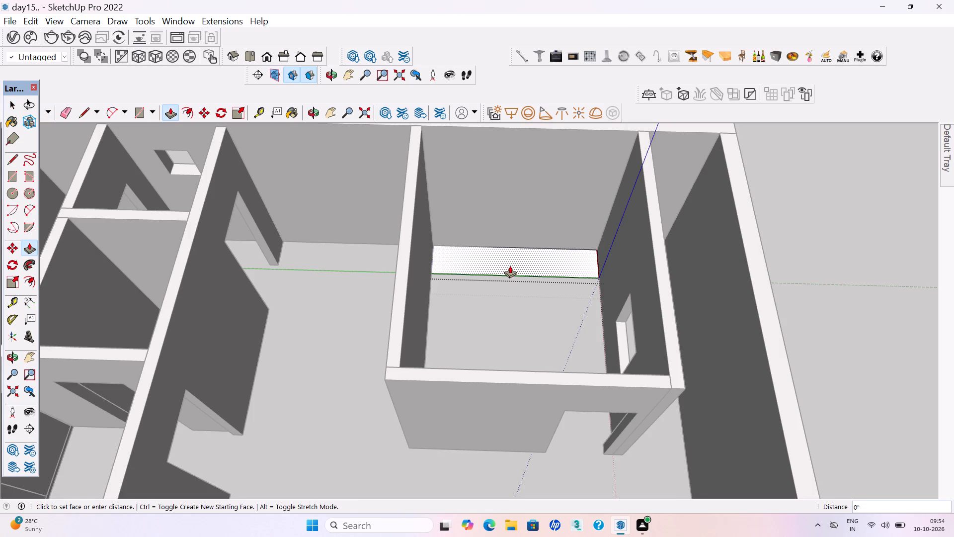
type("3\"")
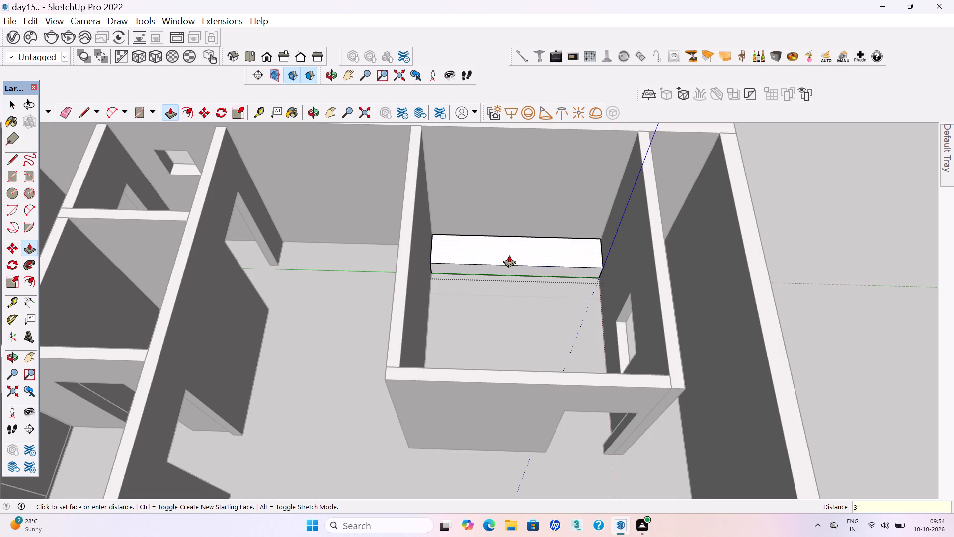
key("Return")
key("space")
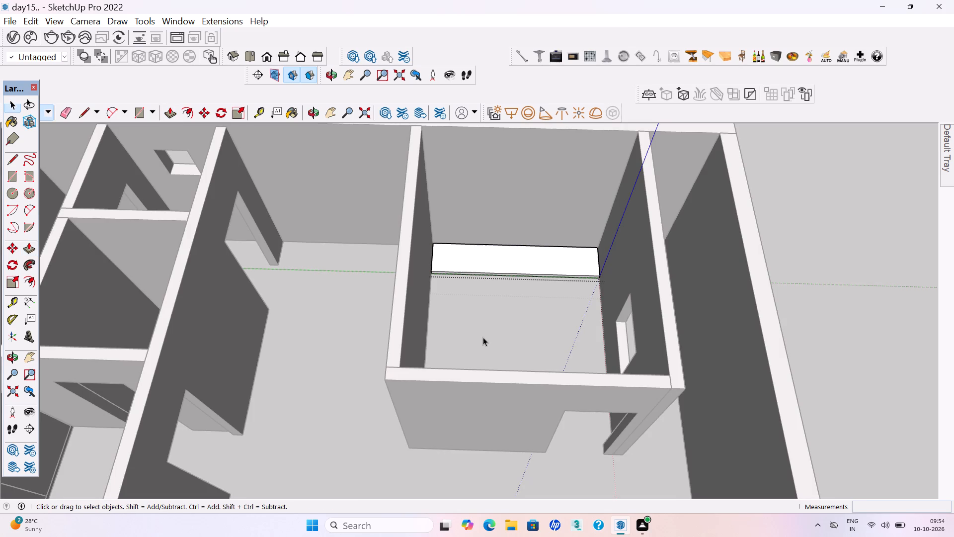
left_click(831, 363)
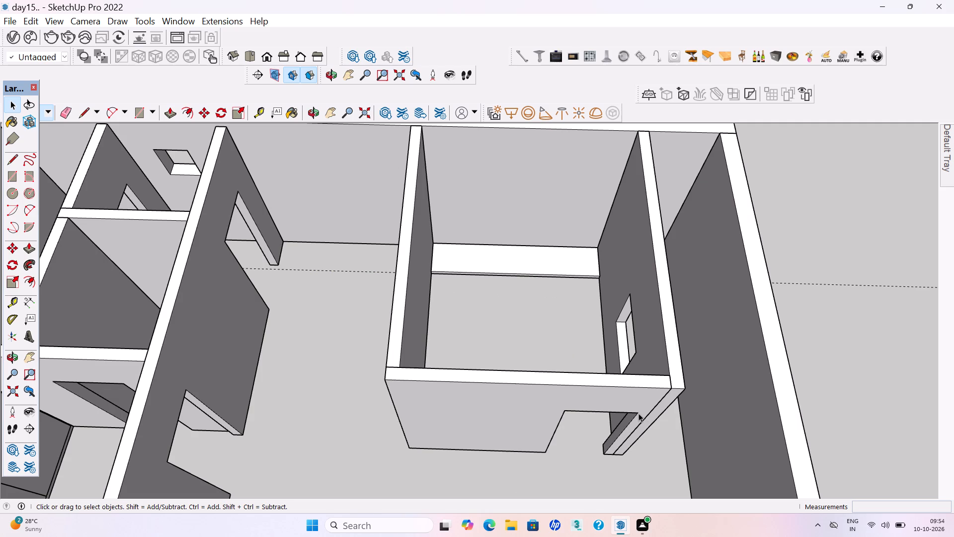
Draw a rectangle covering the top of the 3" base and make it a separate group.
key("r")
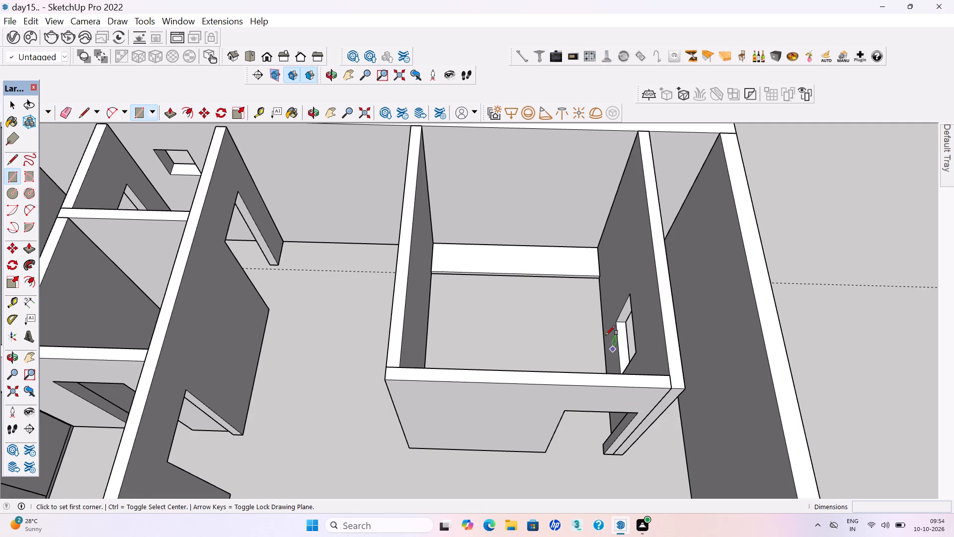
left_click(435, 243)
left_click(599, 277)
key("b")
key("space")
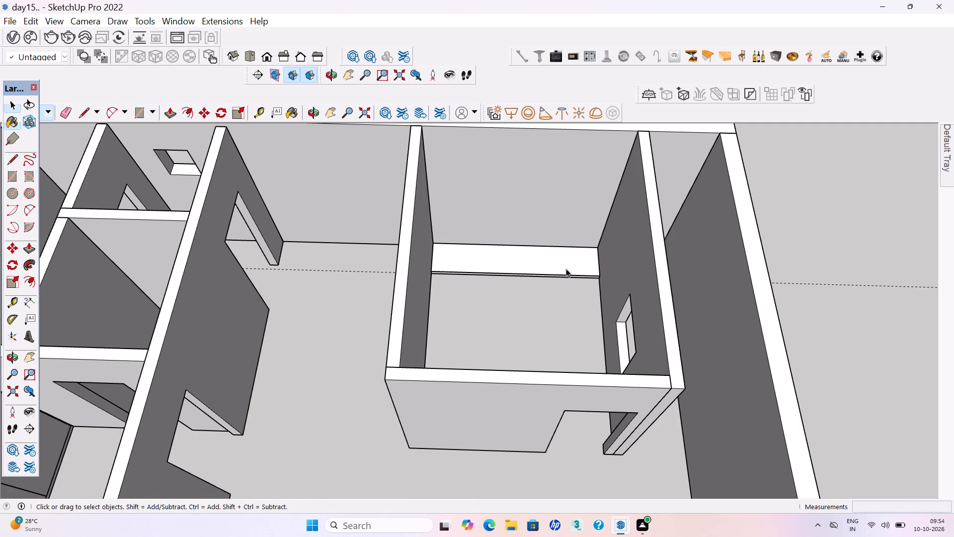
double_click(552, 270)
right_click(552, 270)
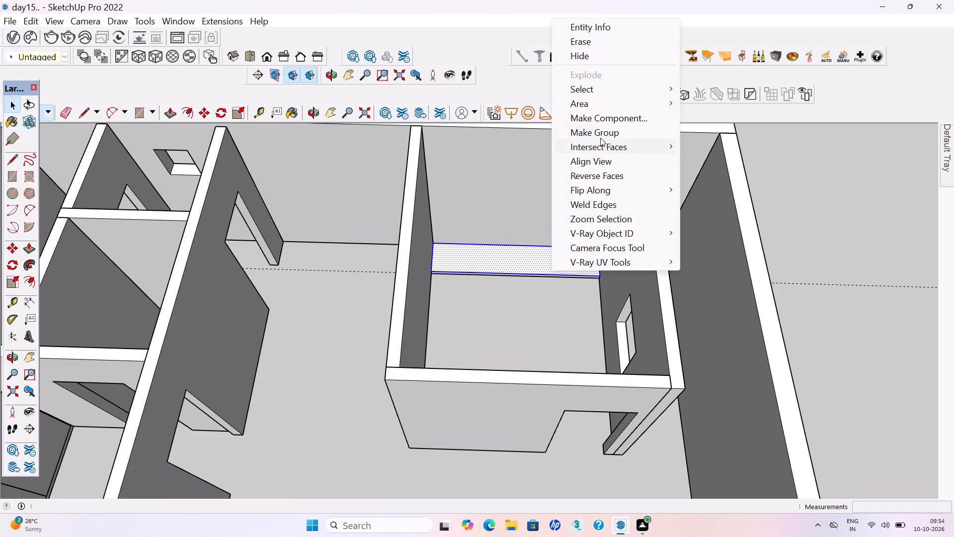
left_click(596, 131)
Extrude the new group's rectangle up 7' from the base to form the wardrobe box.
double_click(534, 259)
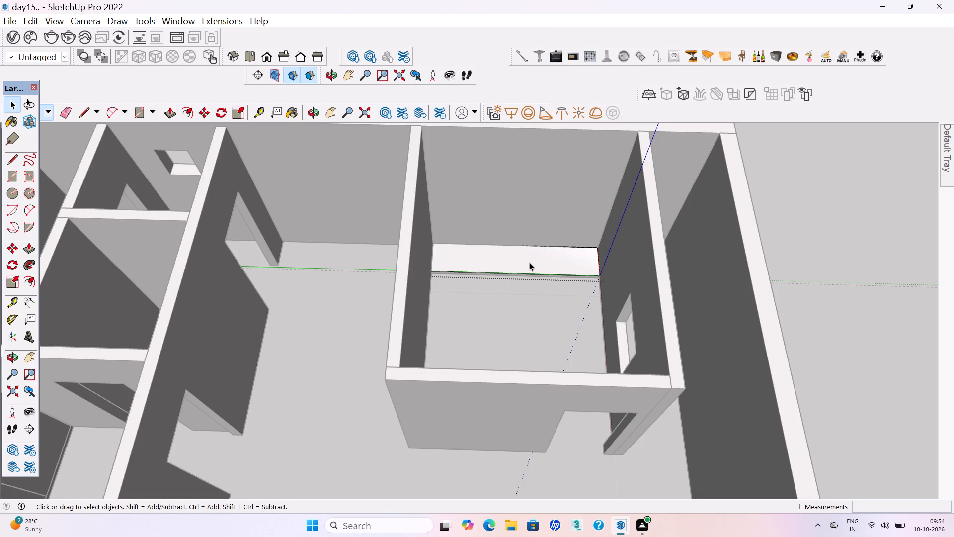
left_click(529, 262)
key("p")
left_click(529, 262)
type("7'")
key("Return")
key("space")
Offset the outline of the wardrobe box's front face inward by 18 mm.
left_click(533, 246)
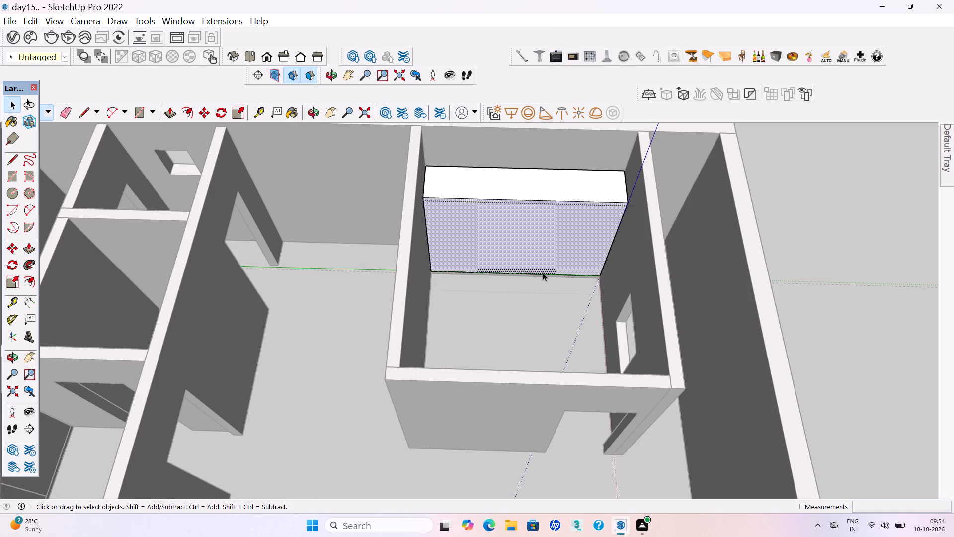
key("f")
left_click(522, 251)
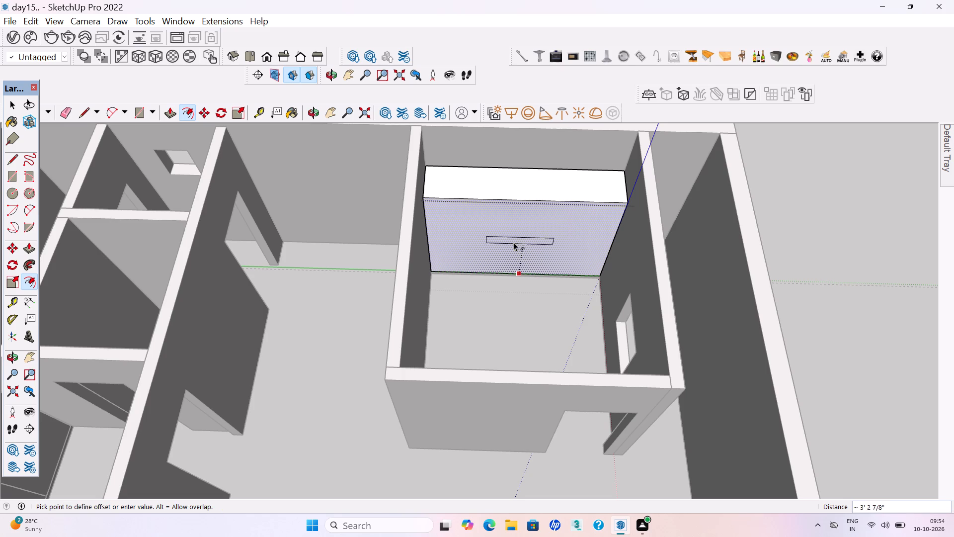
type("18mm")
key("Return")
key("space")
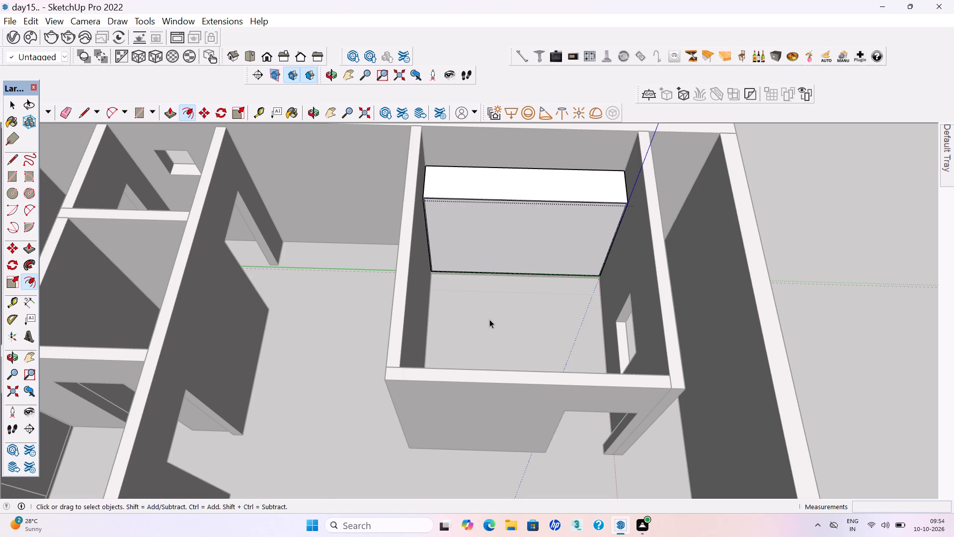
Push the inner front face back into the box to hollow out the wardrobe carcass, and leave the group.
scroll(486, 318, "down", 4)
middle_click_drag(478, 311, 484, 253)
scroll(493, 228, "up", 8)
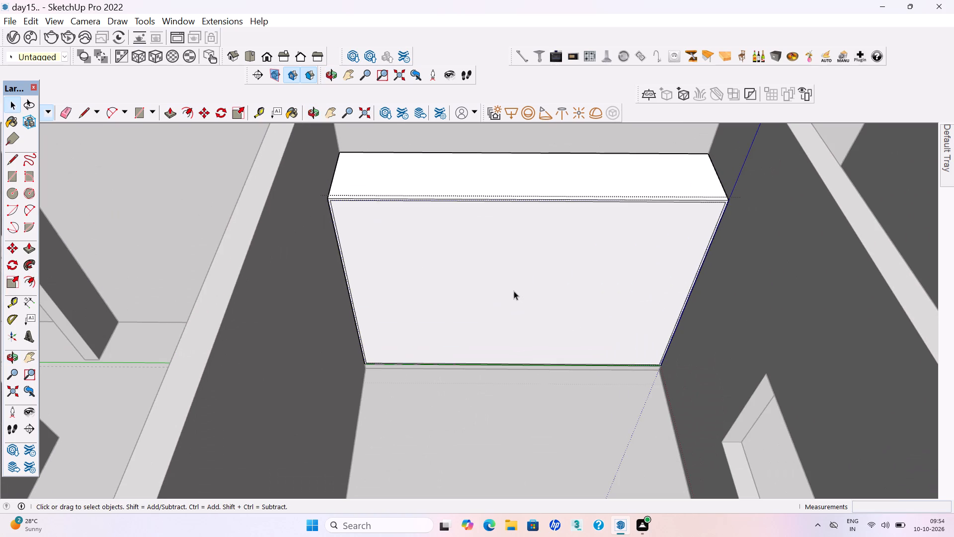
left_click(513, 291)
key("p")
left_click(508, 334)
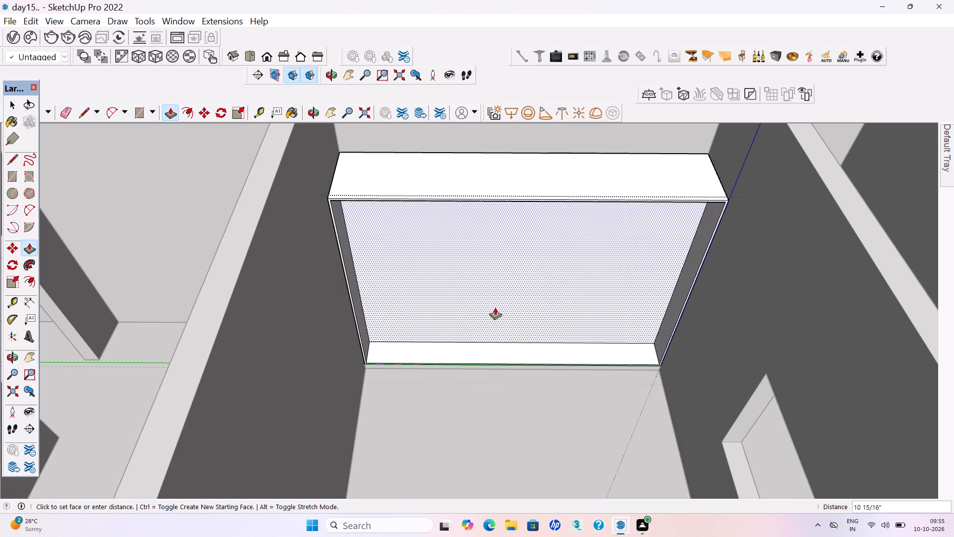
left_click(491, 295)
key("space")
scroll(465, 320, "down", 10)
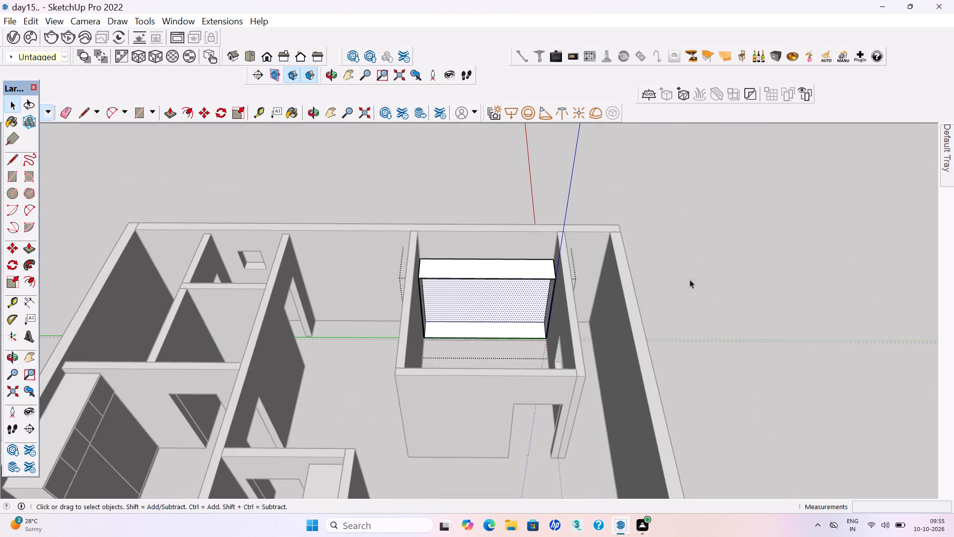
left_click(714, 276)
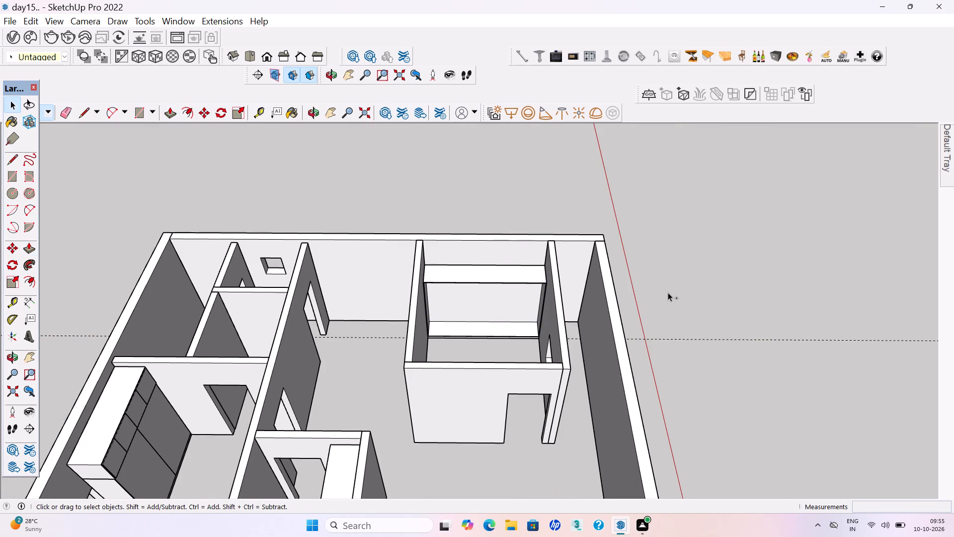
Save the model with the new wardrobe carcass.
key("ctrl+s")
key("ctrl+s")
key("ctrl+s")
key("ctrl+s")
key("ctrl+s")
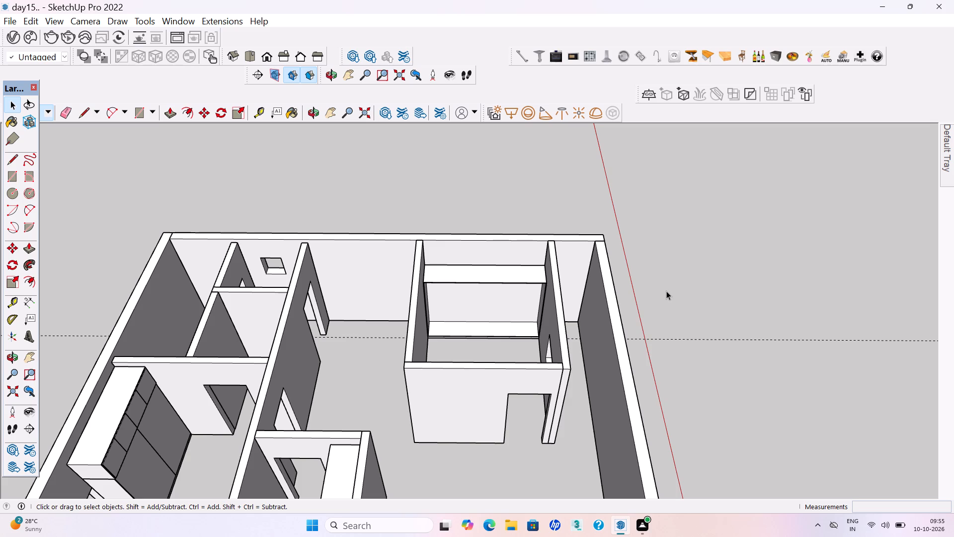
Place a vertical guide at the middle of the wardrobe's front, 5' from its side edge.
scroll(526, 293, "up", 4)
middle_click_drag(455, 288, 456, 252)
scroll(447, 272, "up", 1)
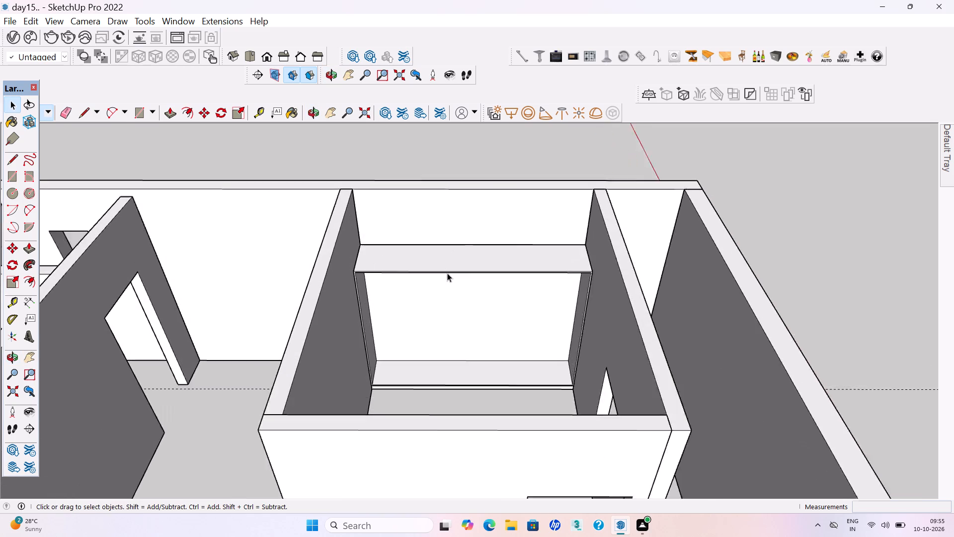
scroll(447, 273, "up", 5)
key("t")
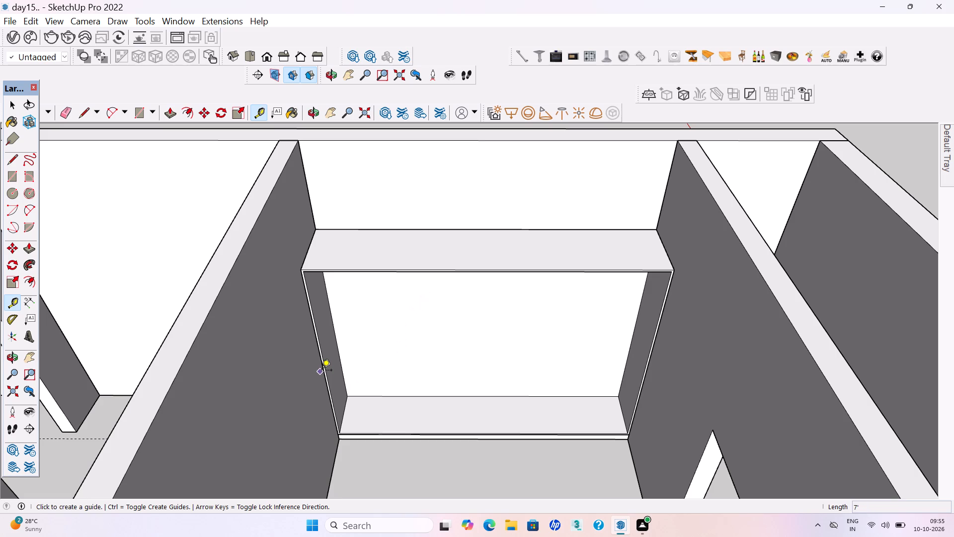
left_click(321, 370)
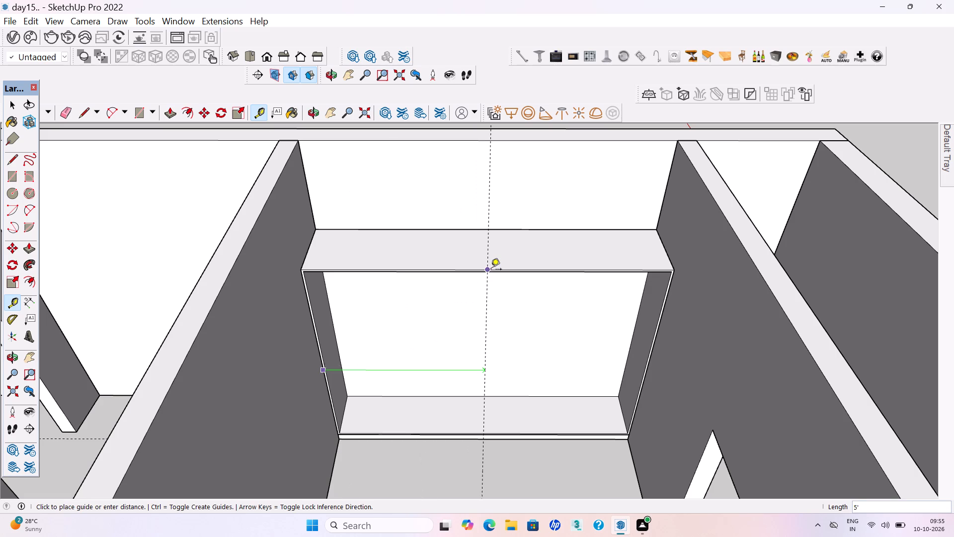
left_click(491, 270)
Draw a 5' wide door rectangle over half the wardrobe's front, from its upper outer corner to the centre guide at the bottom edge.
key("r")
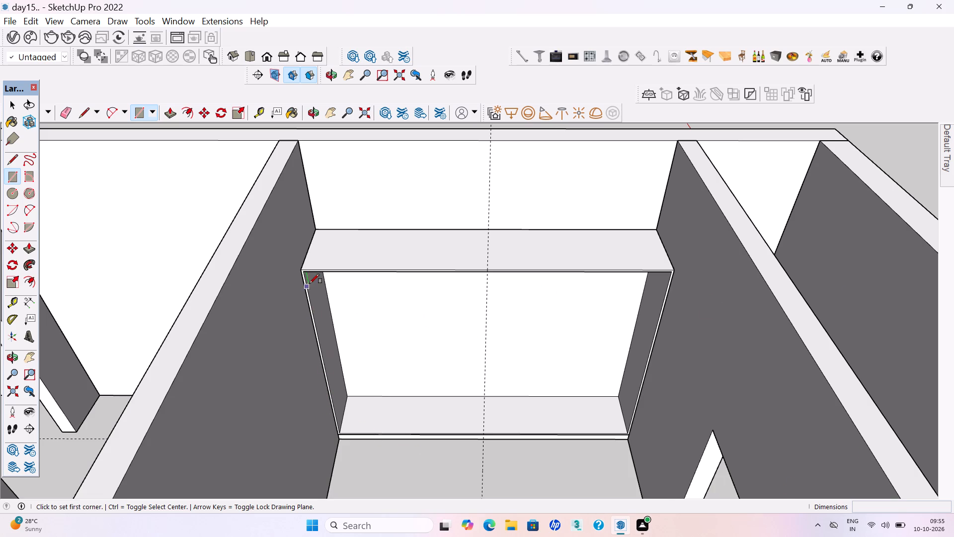
scroll(310, 282, "up", 15)
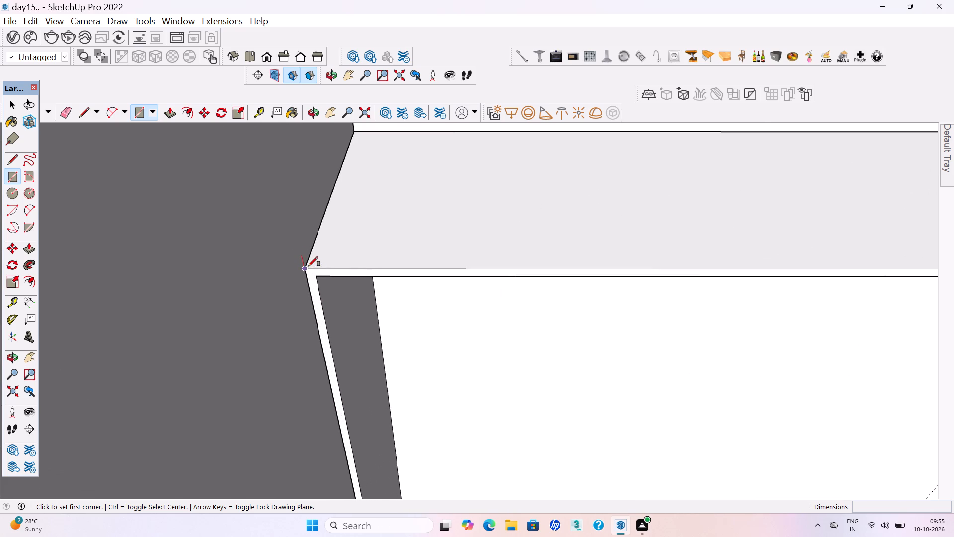
left_click(308, 266)
scroll(314, 279, "down", 12)
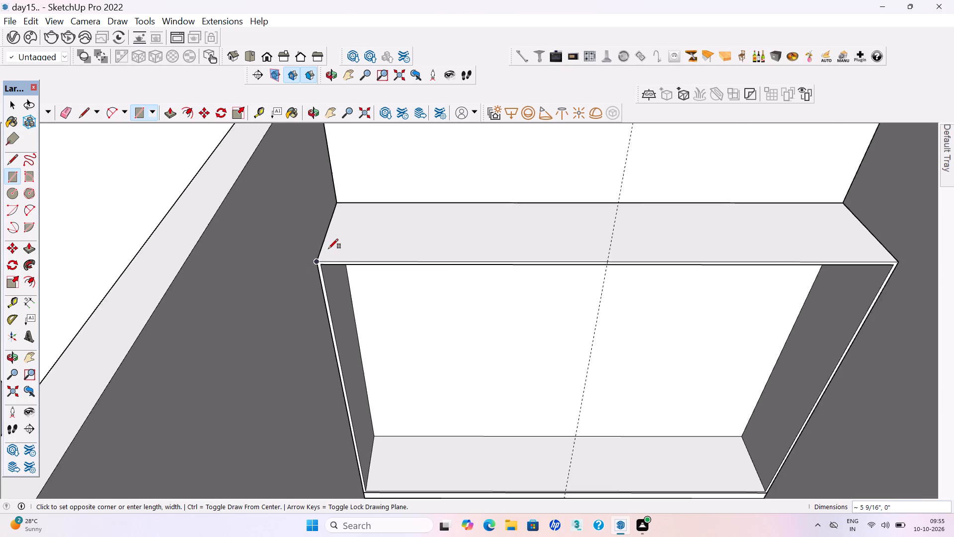
scroll(328, 249, "down", 6)
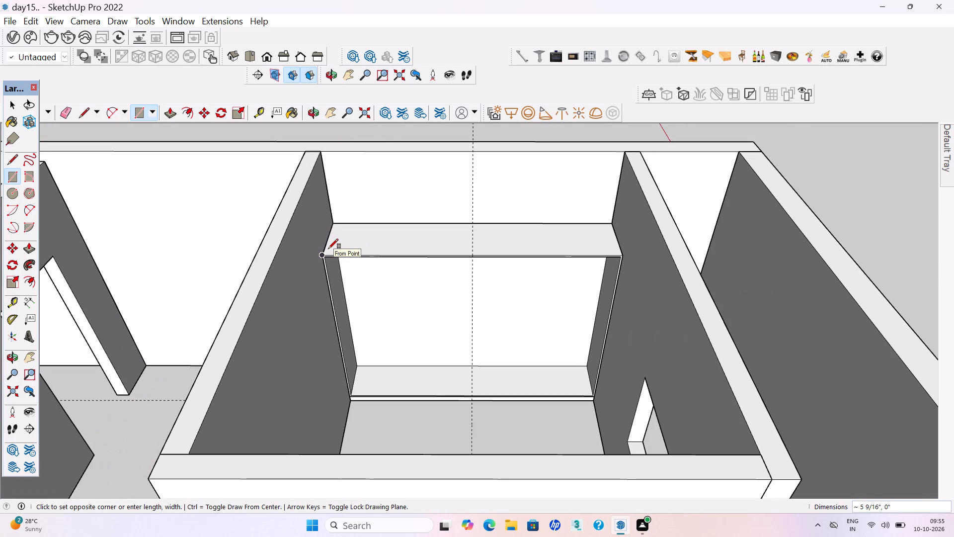
scroll(328, 249, "down", 3)
scroll(439, 396, "up", 8)
scroll(439, 356, "up", 15)
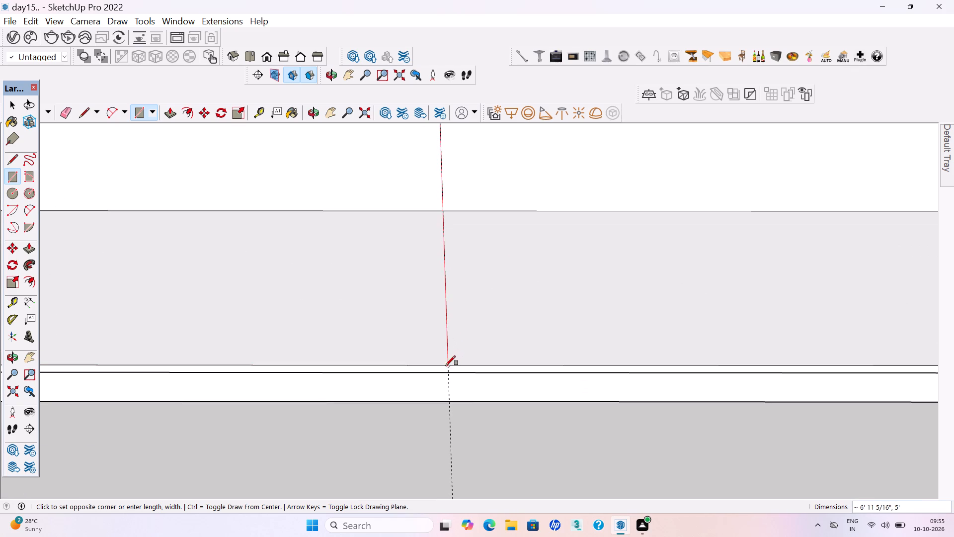
left_click(446, 365)
scroll(476, 405, "down", 17)
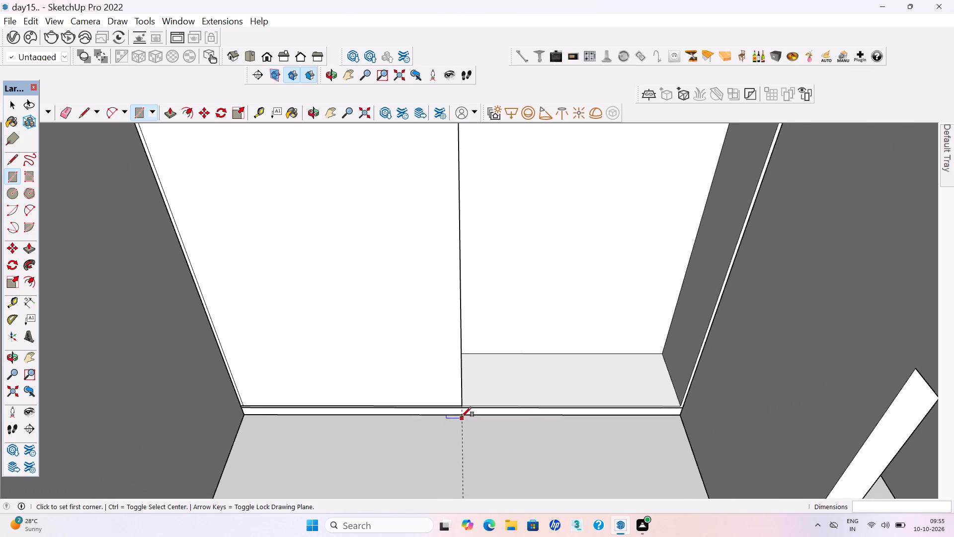
Pull the first wardrobe door's face out to a thickness of 18 mm.
scroll(462, 417, "down", 7)
key("p")
left_click(399, 325)
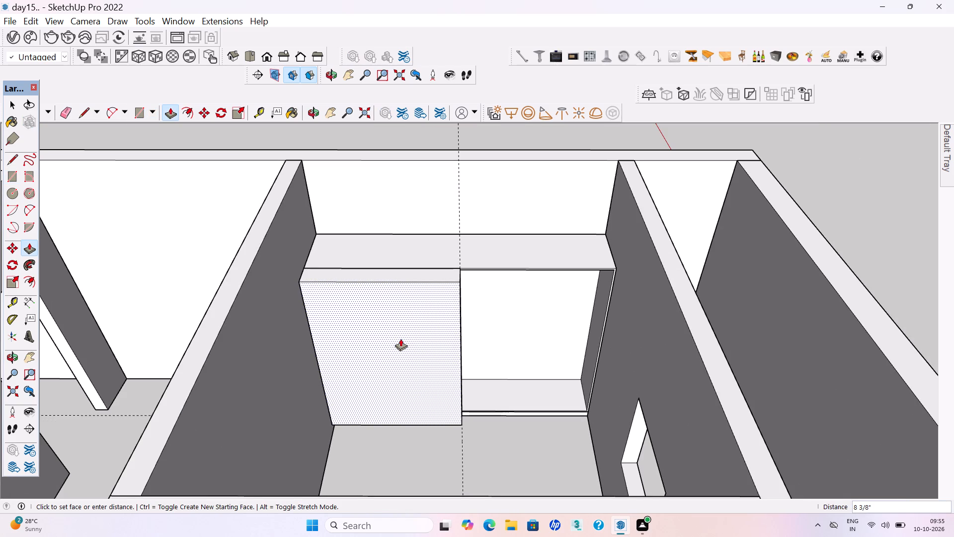
type("18mm")
key("Return")
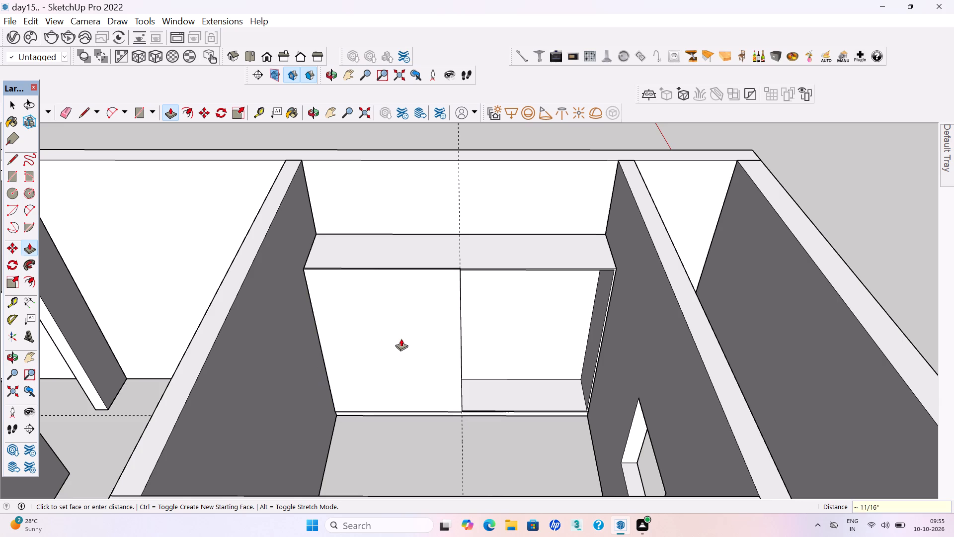
Select all of the 18 mm door panel's geometry, make it a group, and clear the selection.
key("space")
scroll(408, 225, "up", 2)
middle_click_drag(419, 326, 414, 379)
scroll(414, 378, "up", 1)
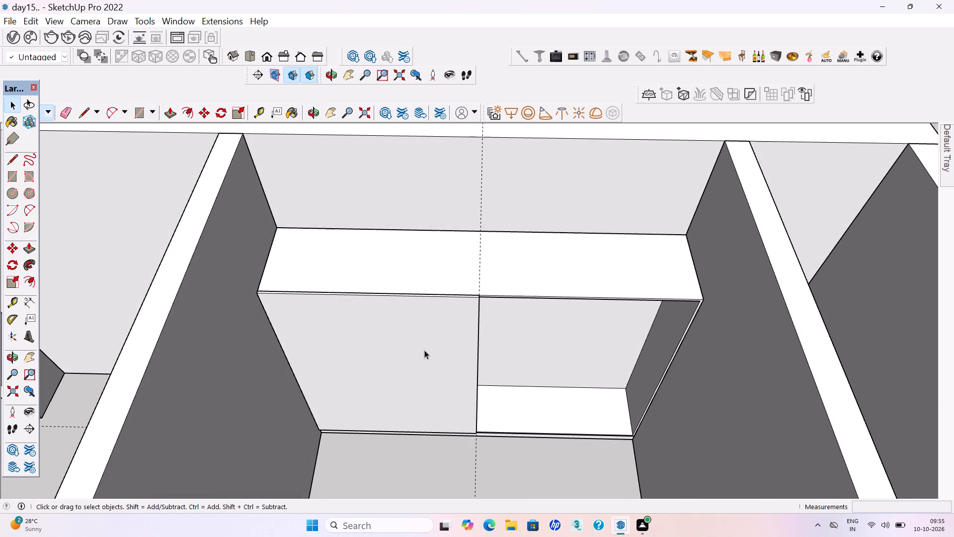
scroll(419, 322, "up", 4)
triple_click(419, 324)
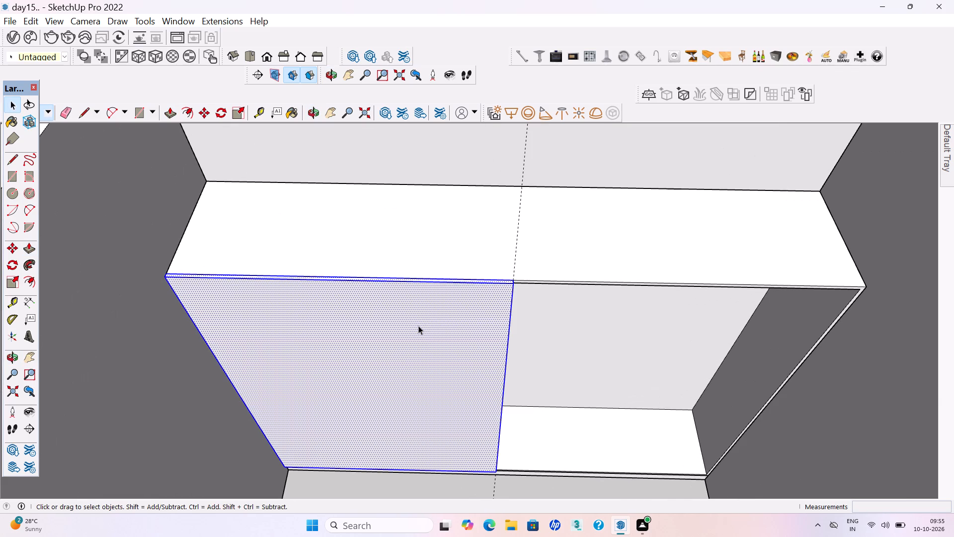
right_click(418, 326)
left_click(475, 173)
scroll(418, 362, "down", 8)
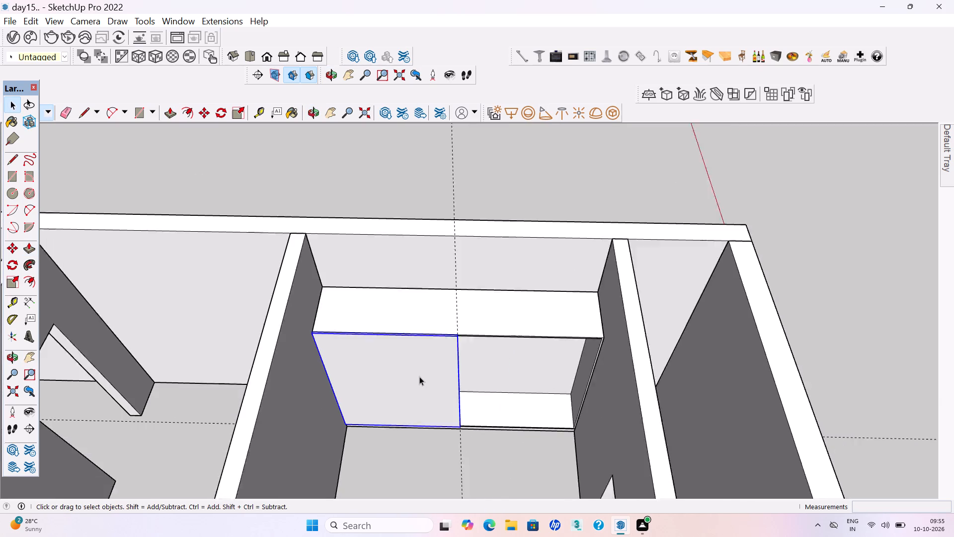
scroll(419, 376, "down", 2)
left_click(504, 201)
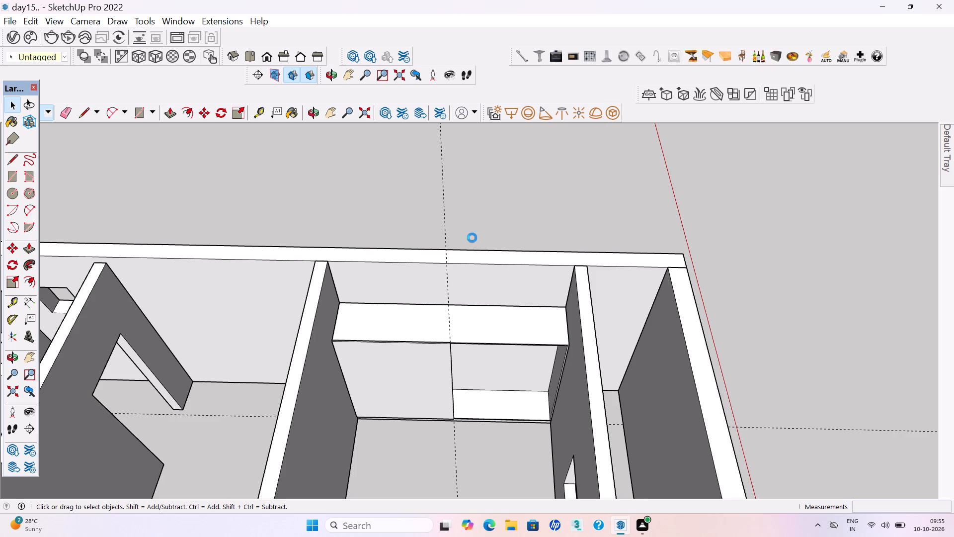
Save the model with the first wardrobe door grouped.
key("ctrl+s")
key("ctrl+s")
key("ctrl+s")
Draw the second door rectangle, about 6' 11" by 4' 11", from the first door's upper inner corner to the frame's far lower corner.
scroll(488, 391, "up", 1)
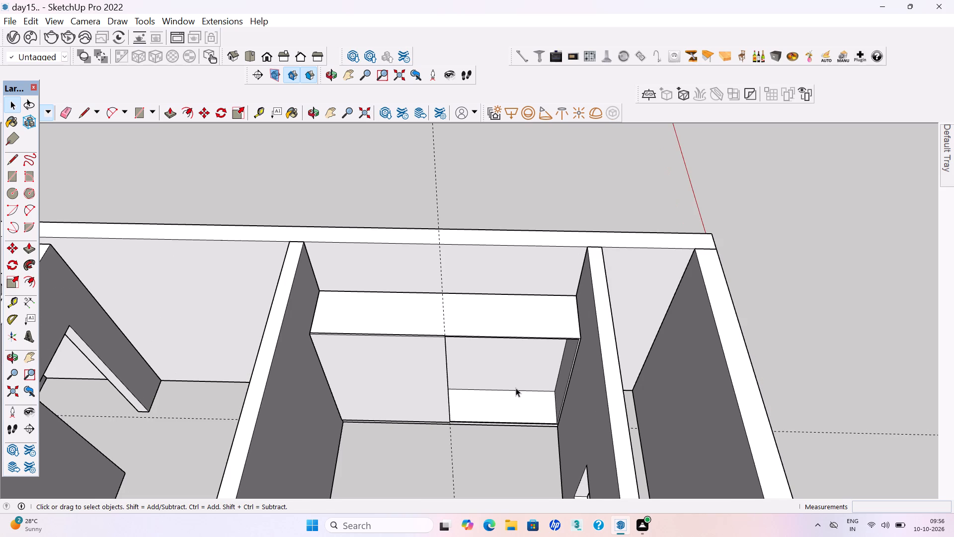
key("r")
scroll(490, 357, "up", 8)
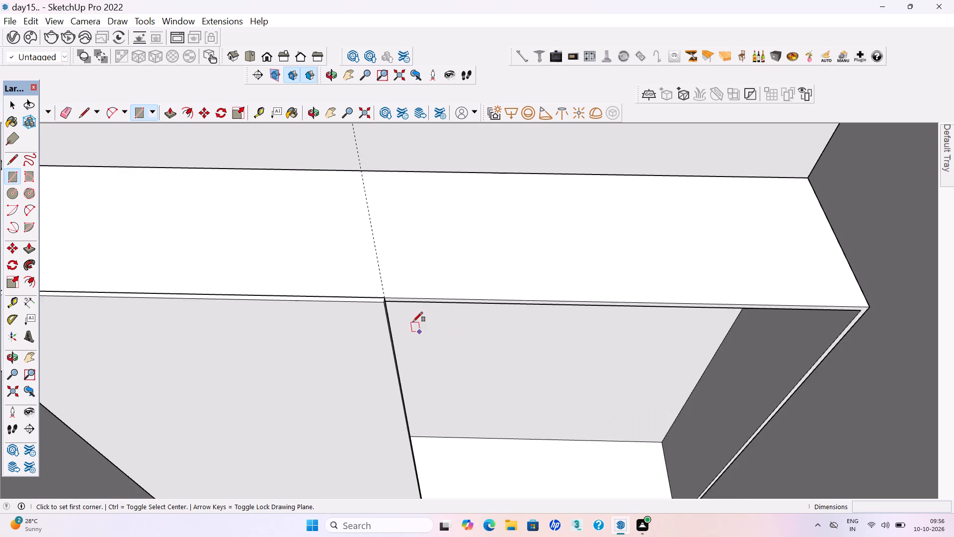
scroll(413, 322, "up", 5)
scroll(385, 286, "up", 13)
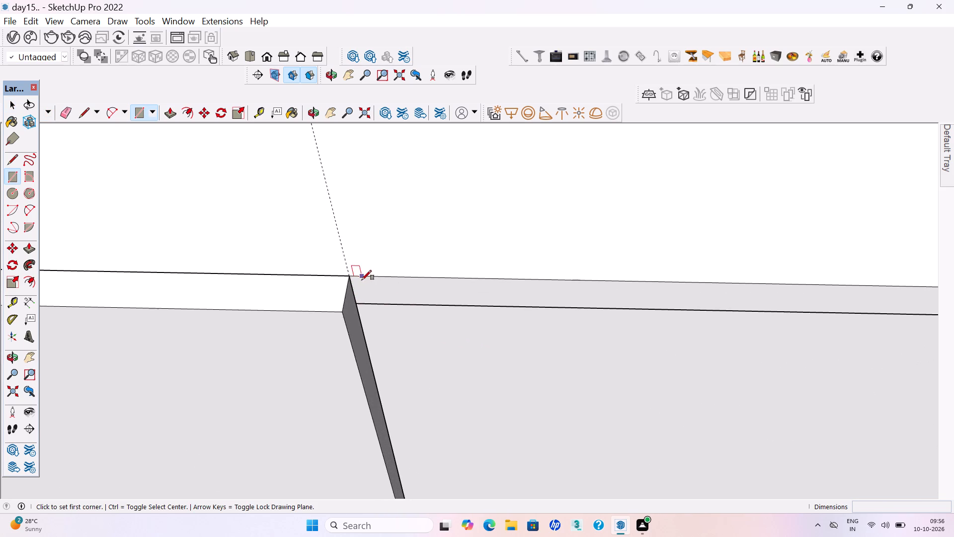
scroll(362, 280, "up", 2)
left_click(353, 273)
scroll(362, 274, "down", 3)
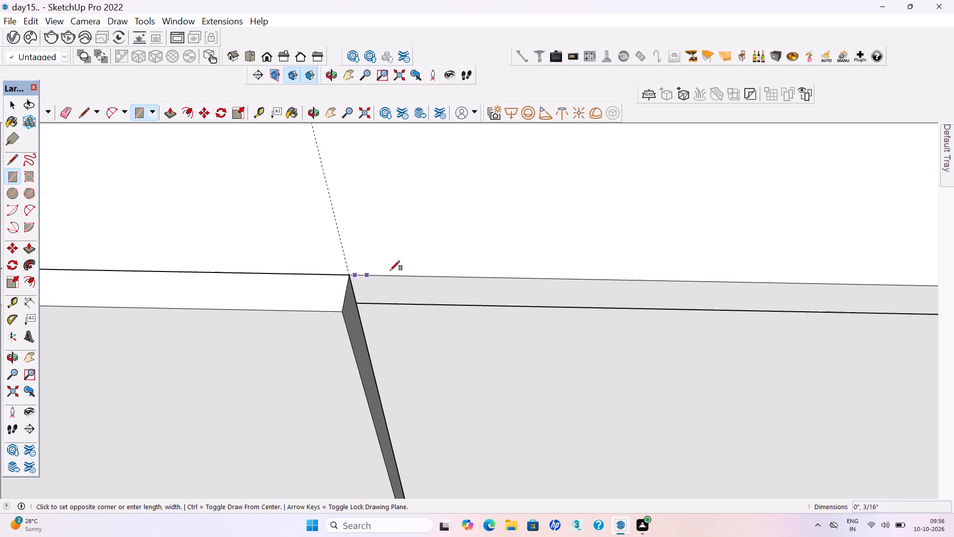
scroll(390, 270, "down", 18)
scroll(428, 275, "down", 5)
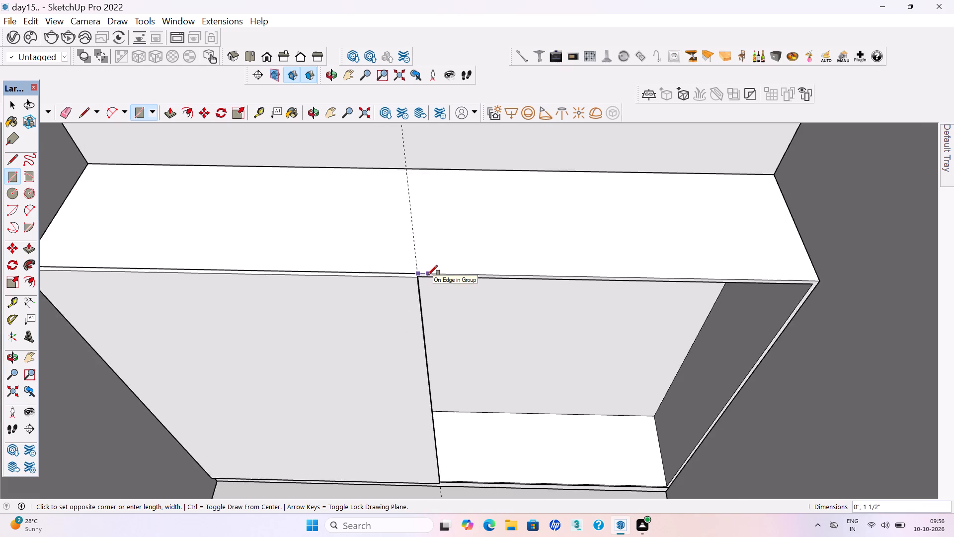
scroll(428, 275, "down", 3)
scroll(557, 446, "up", 4)
scroll(646, 459, "up", 9)
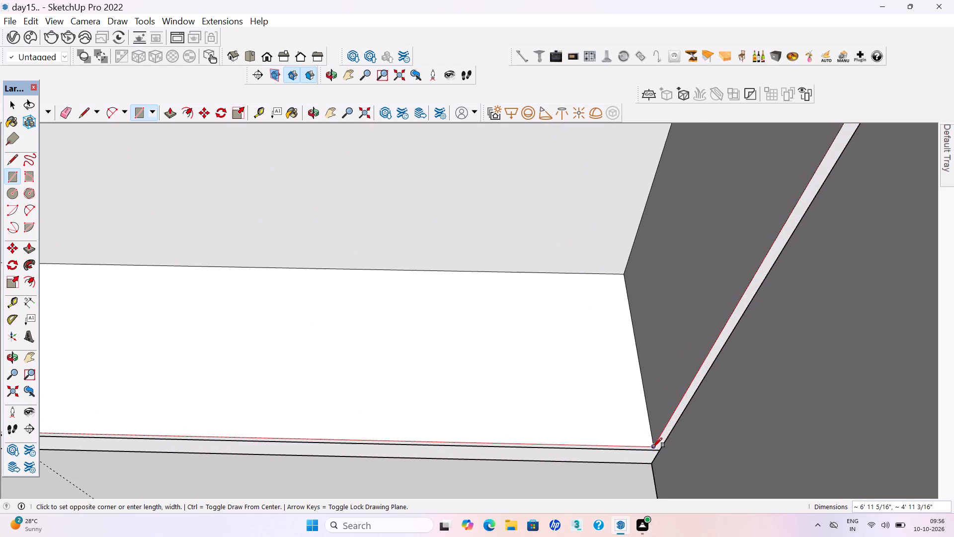
left_click(654, 447)
Pull the second door's face out to match the first door's thickness.
scroll(527, 430, "down", 13)
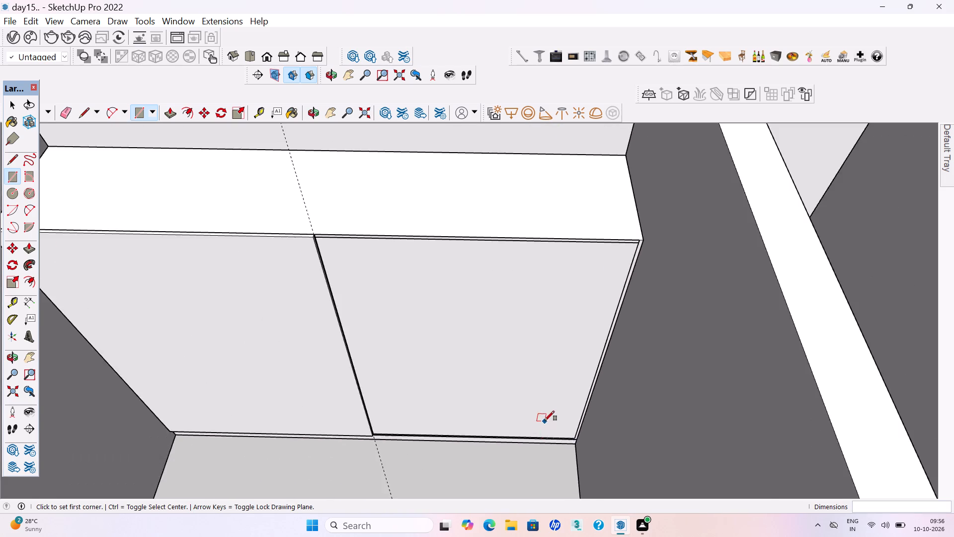
scroll(545, 421, "down", 4)
key("p")
left_click(431, 325)
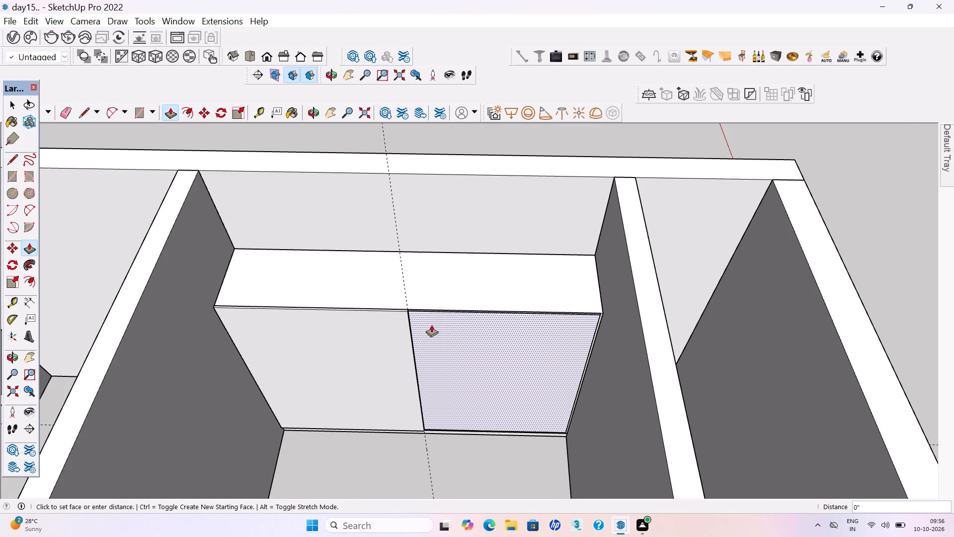
left_click(398, 325)
Select all of the second door panel's geometry, make it a group, and clear the selection.
key("space")
scroll(435, 306, "up", 9)
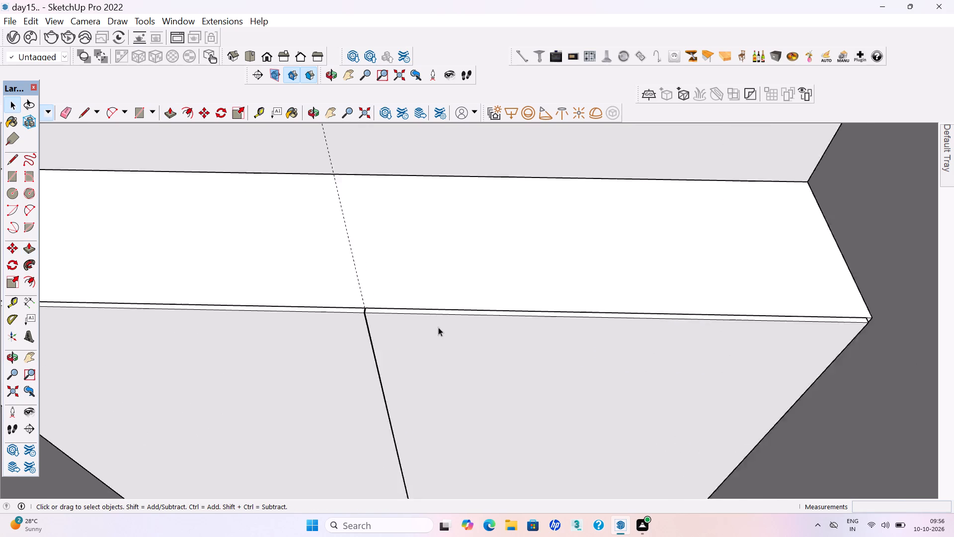
scroll(438, 327, "up", 1)
triple_click(440, 349)
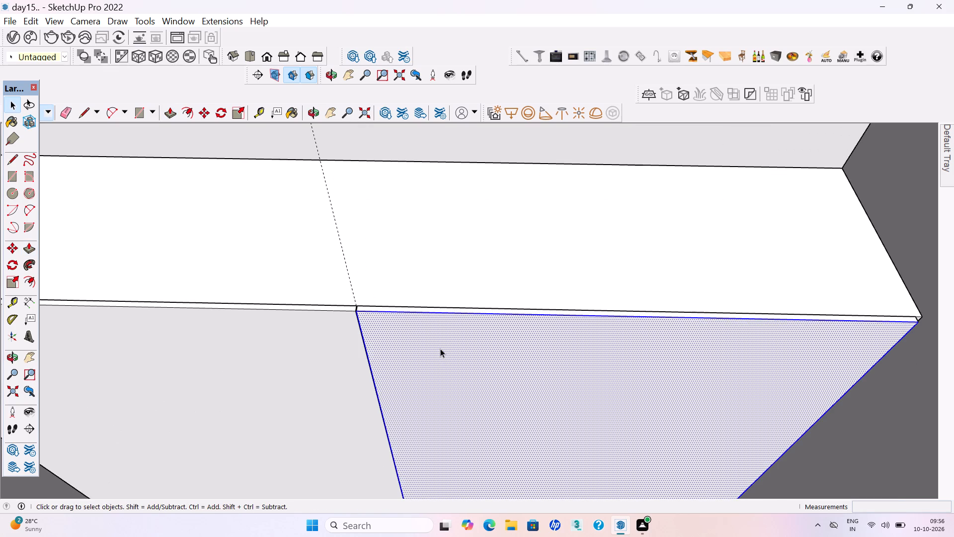
right_click(440, 349)
left_click(475, 196)
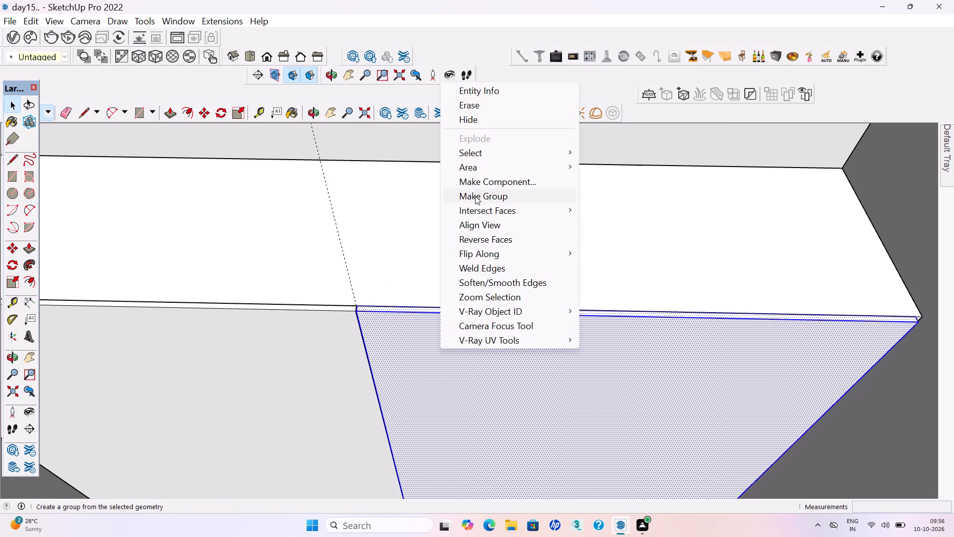
scroll(475, 354, "down", 13)
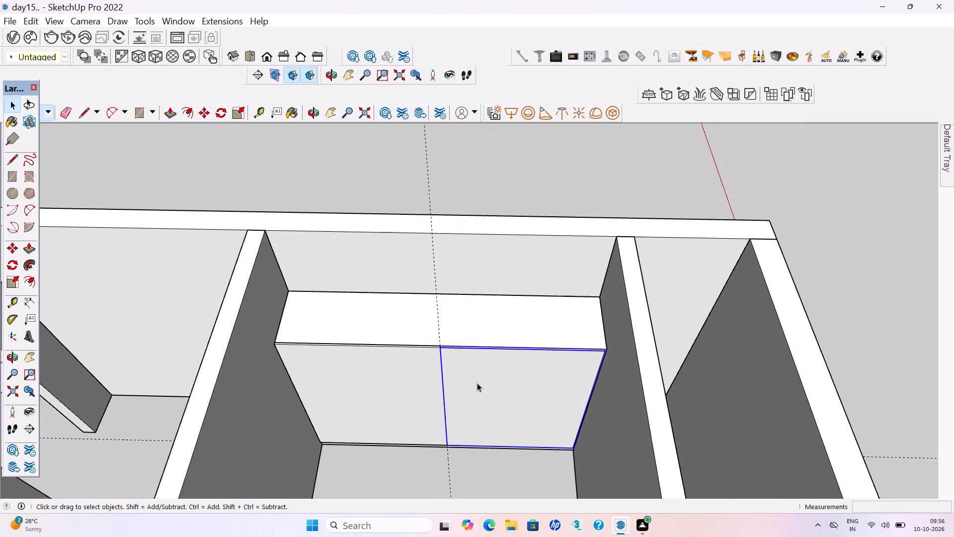
scroll(477, 383, "down", 1)
middle_click_drag(468, 400, 473, 358)
left_click(517, 211)
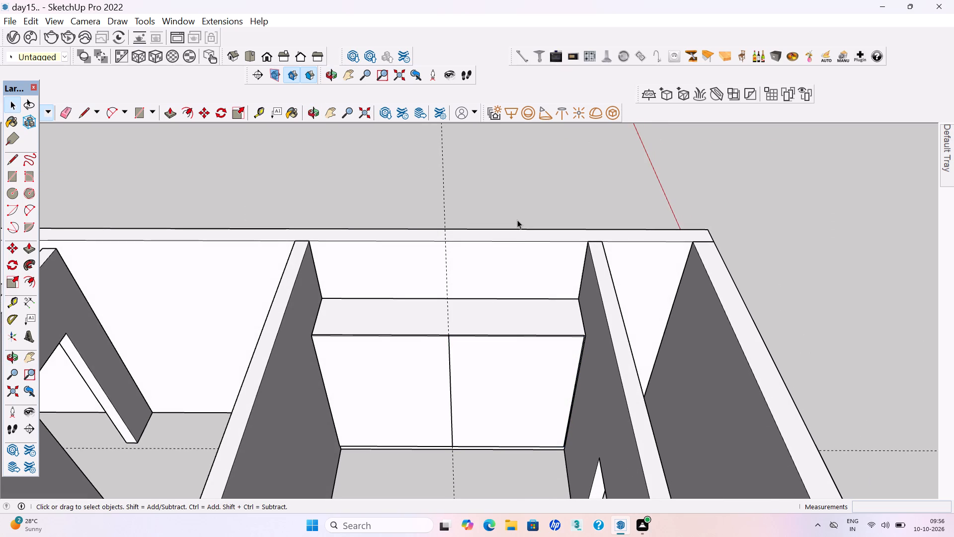
Save the model with both wardrobe doors grouped.
key("ctrl+s")
key("ctrl+s")
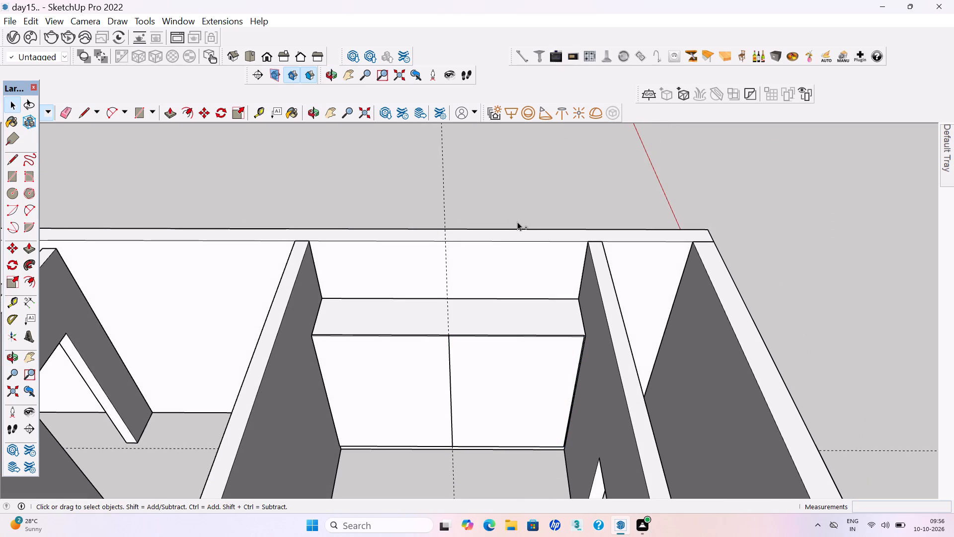
key("ctrl+s")
Delete the vertical guide at the middle of the wardrobe.
scroll(573, 292, "down", 3)
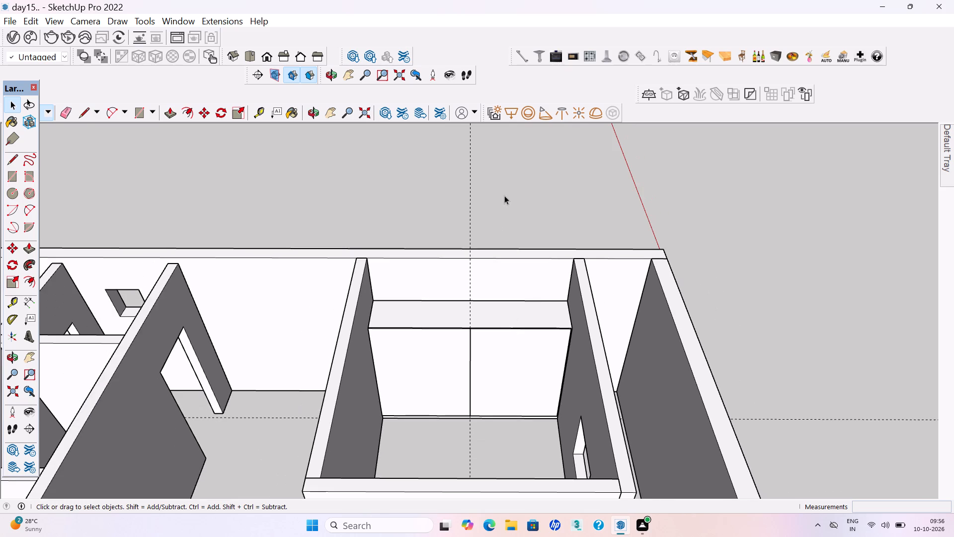
left_click_drag(505, 194, 441, 160)
key("Delete")
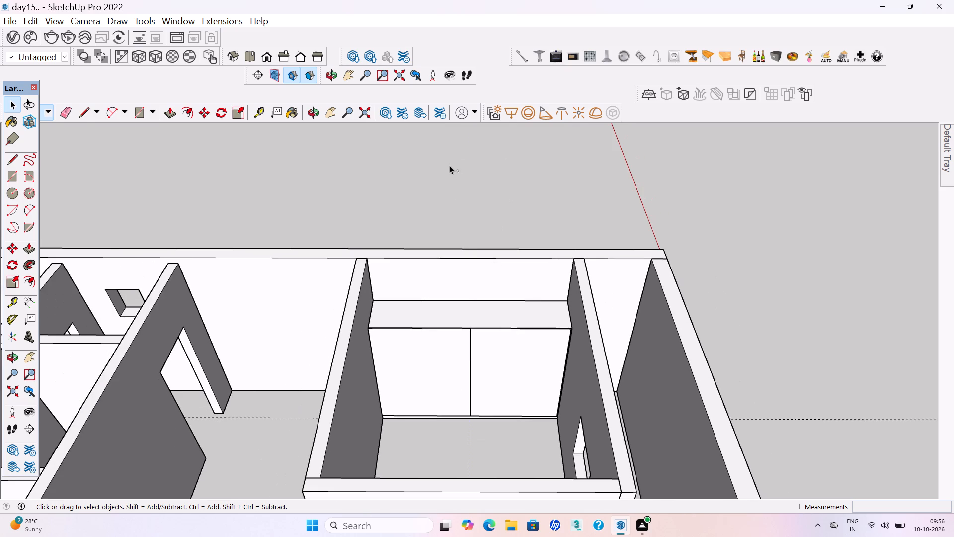
Save the model with the centre guide removed.
key("ctrl+s")
key("ctrl+s")
Draw a rectangle about 2' 3" high and 10' wide on the back wall directly above the wardrobe, between the side walls.
scroll(488, 513, "down", 1)
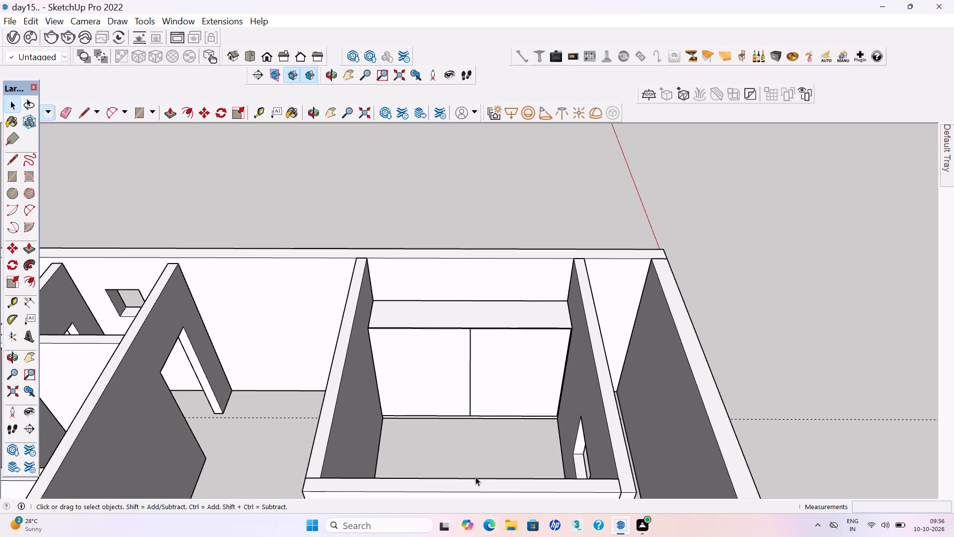
middle_click_drag(468, 346, 468, 312)
scroll(461, 288, "up", 6)
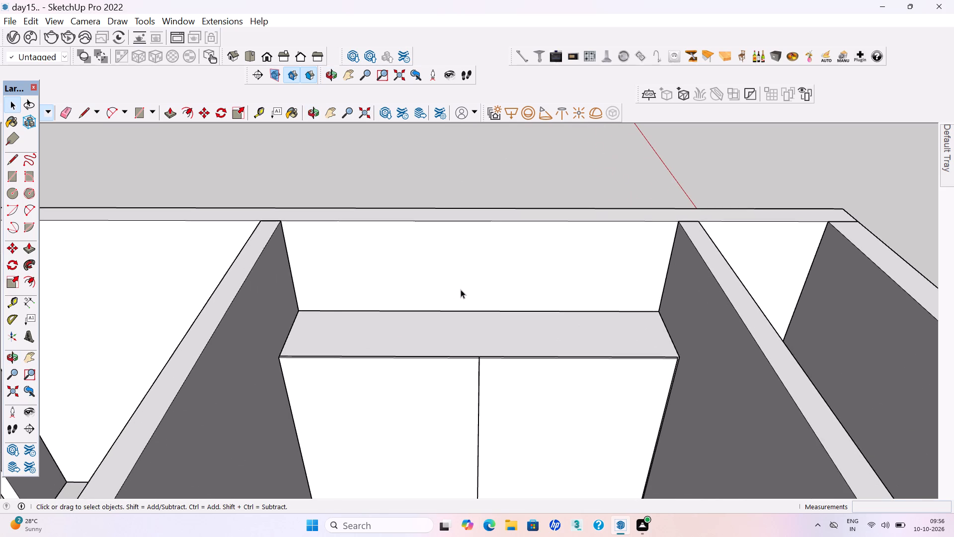
key("r")
left_click(300, 308)
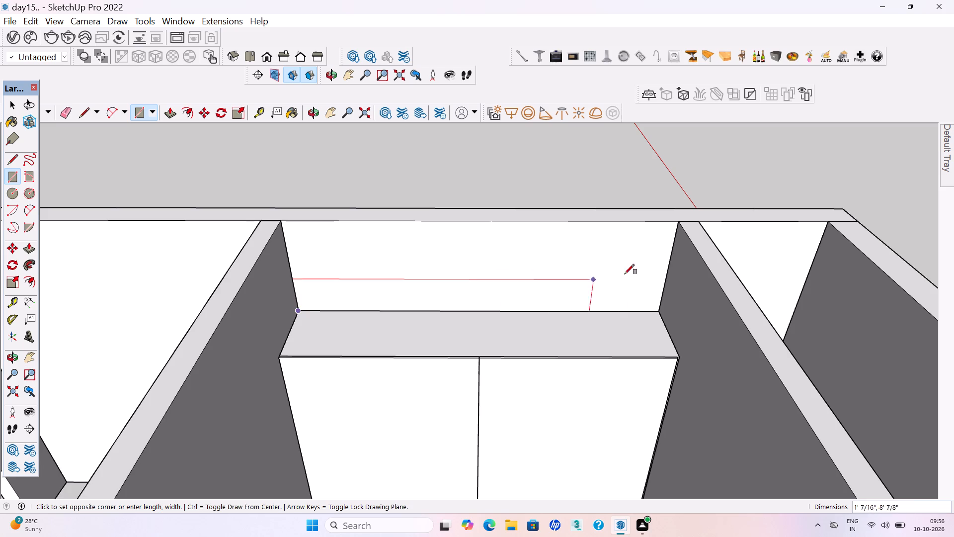
left_click(673, 240)
Make the new rectangle above the wardrobe a group.
key("space")
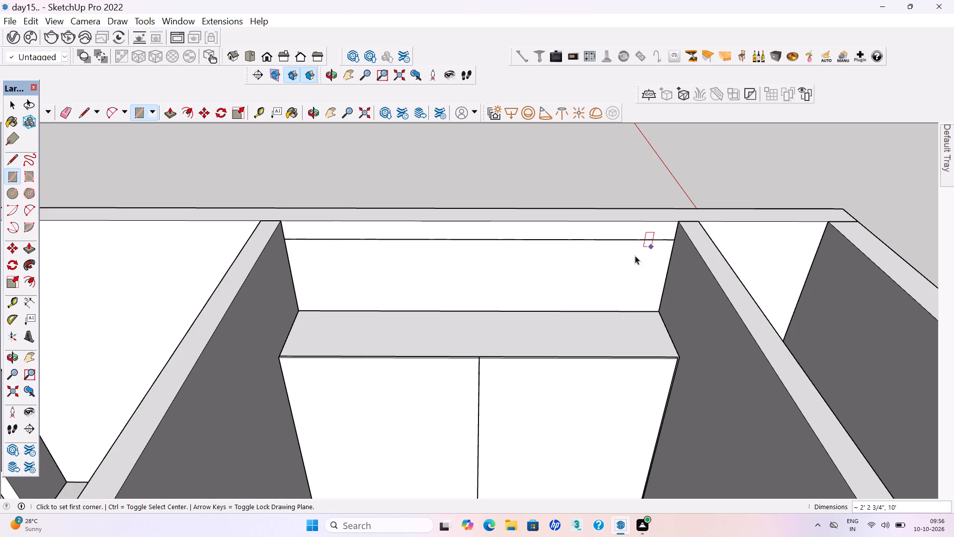
double_click(563, 277)
right_click(563, 277)
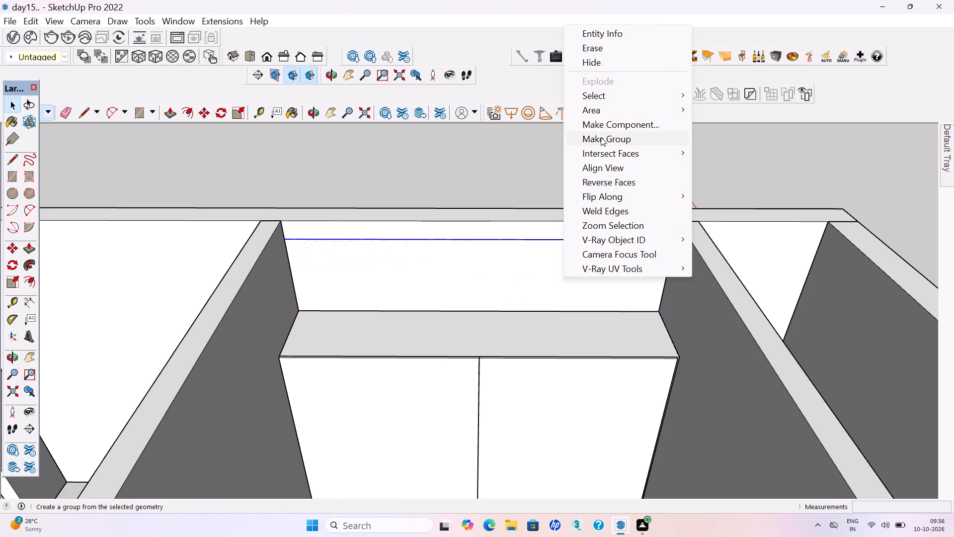
left_click(601, 134)
Open the new group and pull its face out about 2' 1", flush with the wardrobe's front, to form the loft box.
double_click(541, 279)
left_click(528, 279)
key("p")
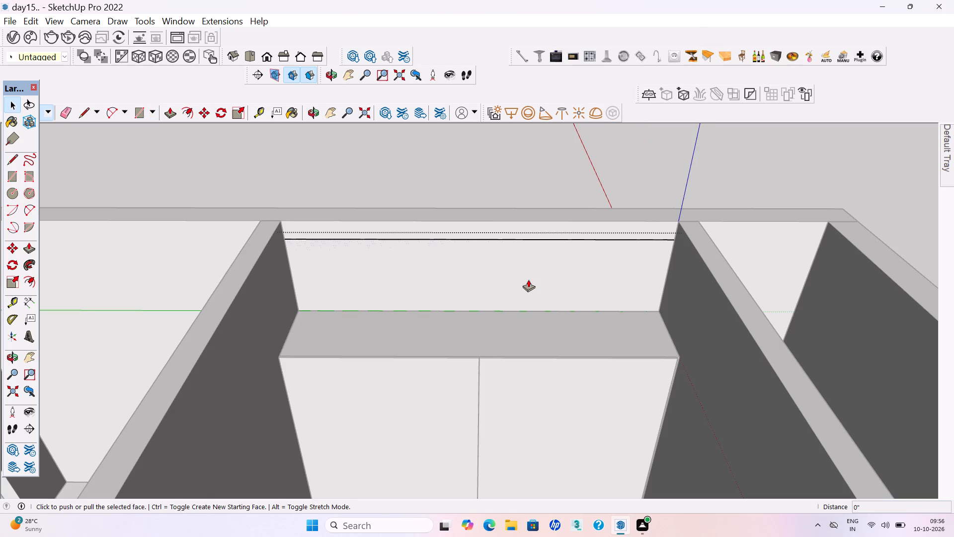
left_click(528, 279)
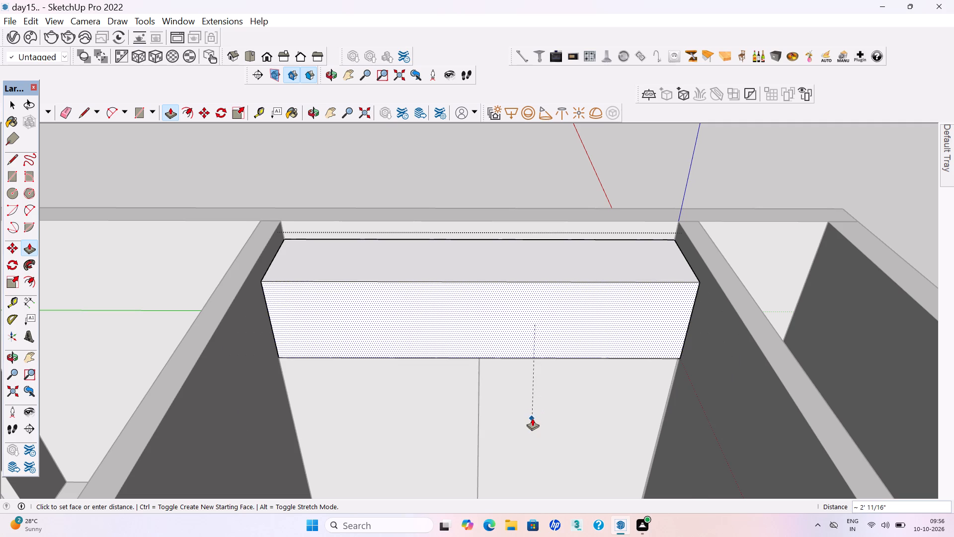
left_click(532, 419)
Offset the loft box's front face edges inward by 18 mm.
key("f")
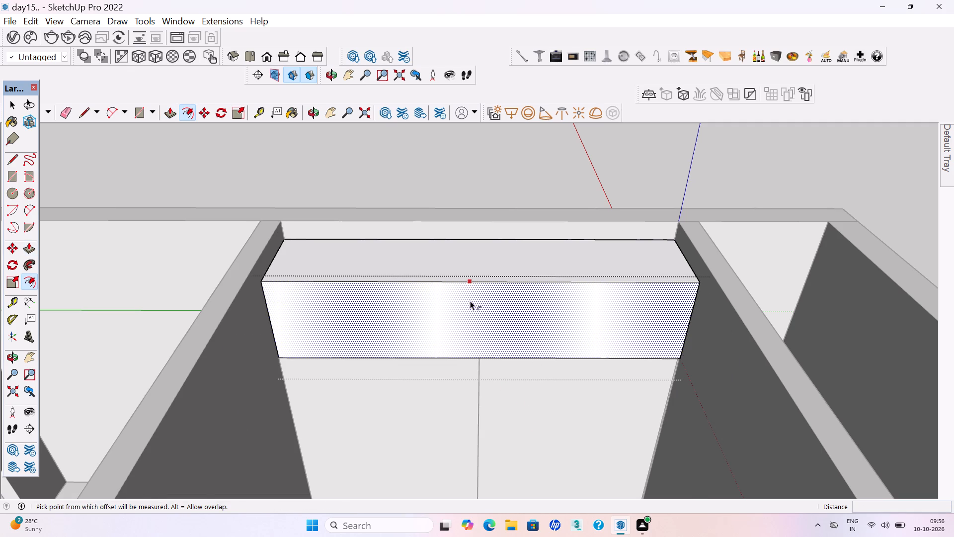
left_click(470, 301)
type("18mm")
key("Return")
Push the inner front face back to hollow out the loft box above the wardrobe, and leave the group.
key("space")
left_click(499, 326)
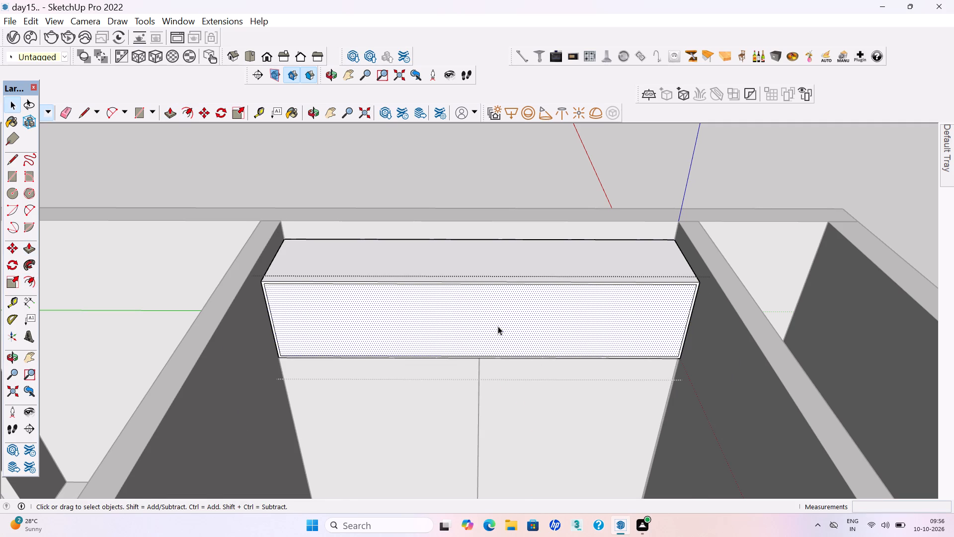
key("p")
left_click(497, 340)
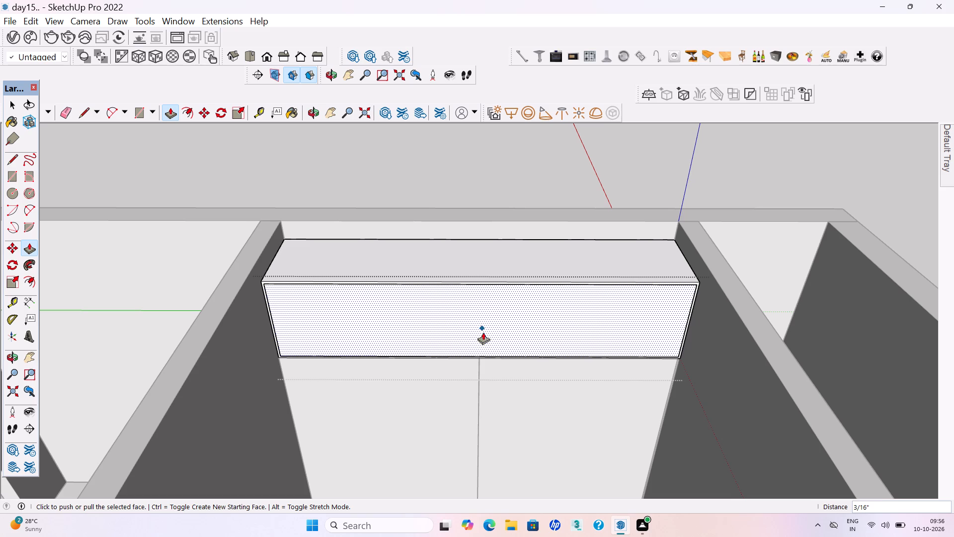
left_click(477, 341)
left_click(470, 303)
key("space")
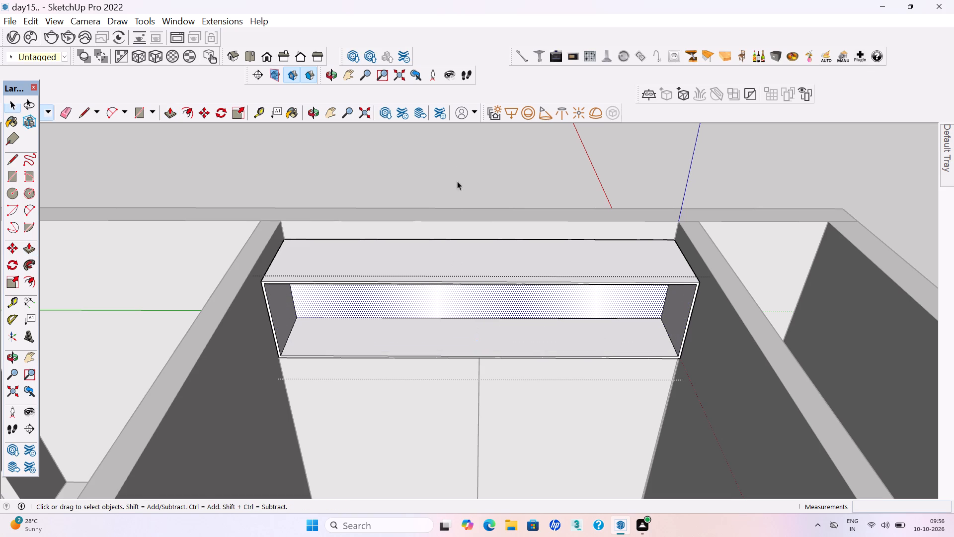
left_click(458, 164)
Save the model with the hollowed loft box above the wardrobe.
key("ctrl+s")
key("ctrl+s")
key("ctrl+s")
key("ctrl+s")
key("ctrl+s")
key("ctrl+s")
key("ctrl+s")
key("ctrl+s")
key("ctrl+s")
key("ctrl+s")
key("ctrl+s")
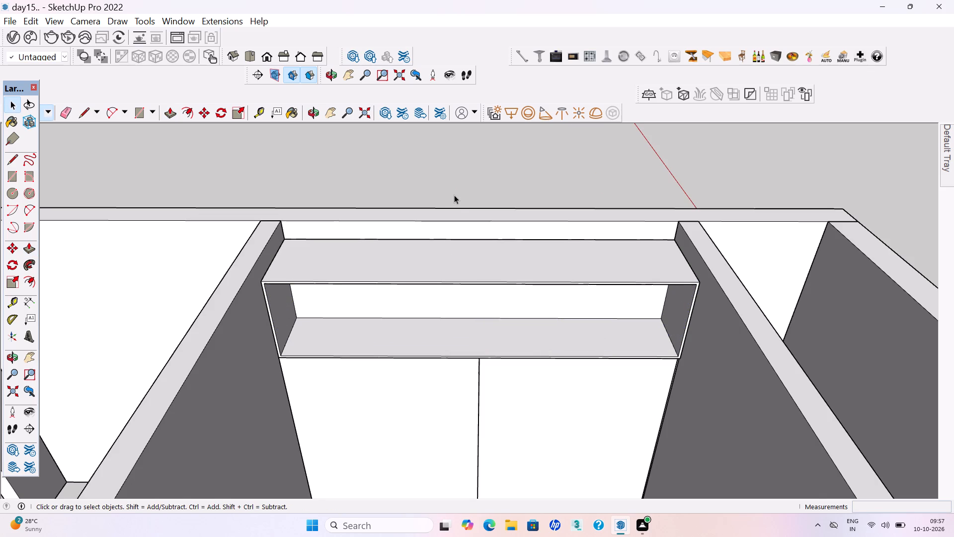
Place a vertical guide through the middle of the loft box's front, measured from its side edge.
key("t")
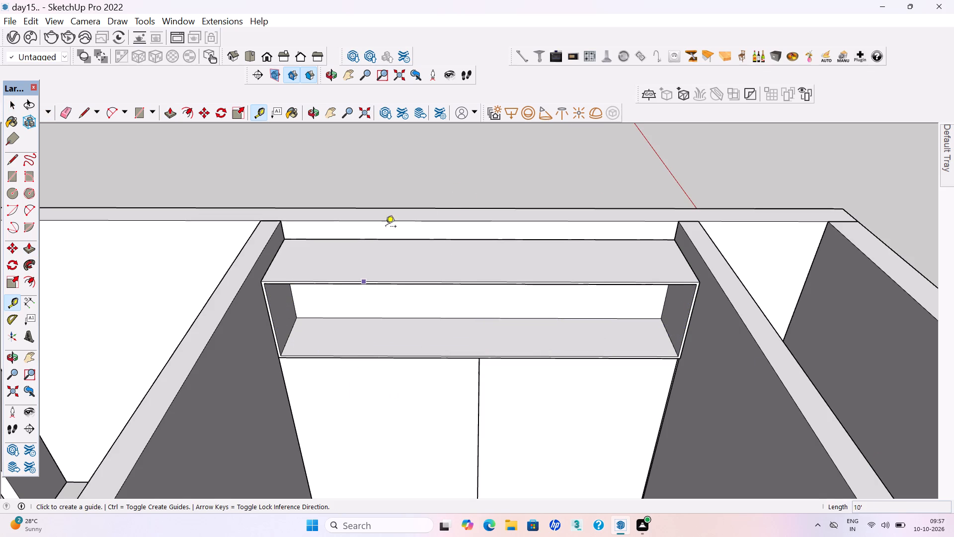
left_click(272, 323)
left_click(479, 280)
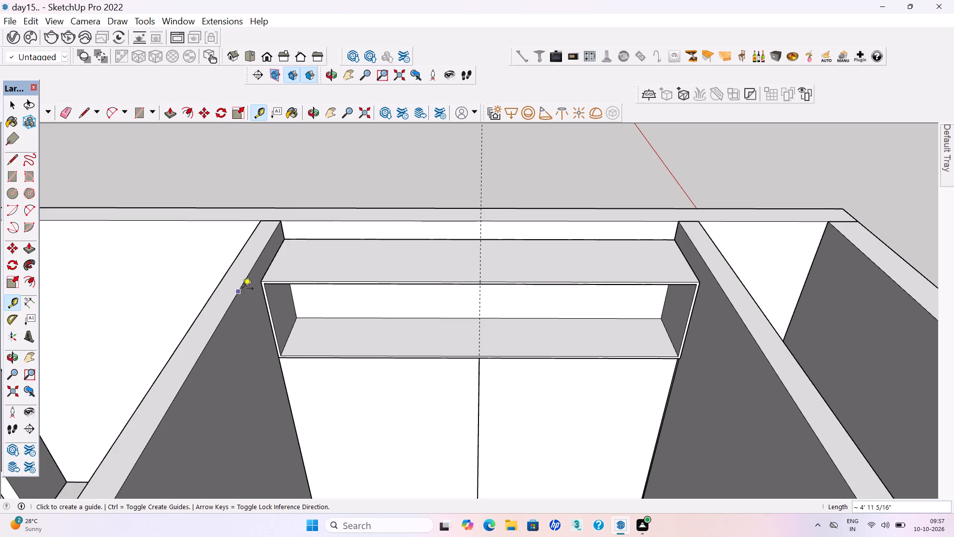
Draw a line along the opening's upper front edge, from the left inner corner to the centre guide.
scroll(242, 289, "up", 4)
key("l")
scroll(274, 283, "up", 7)
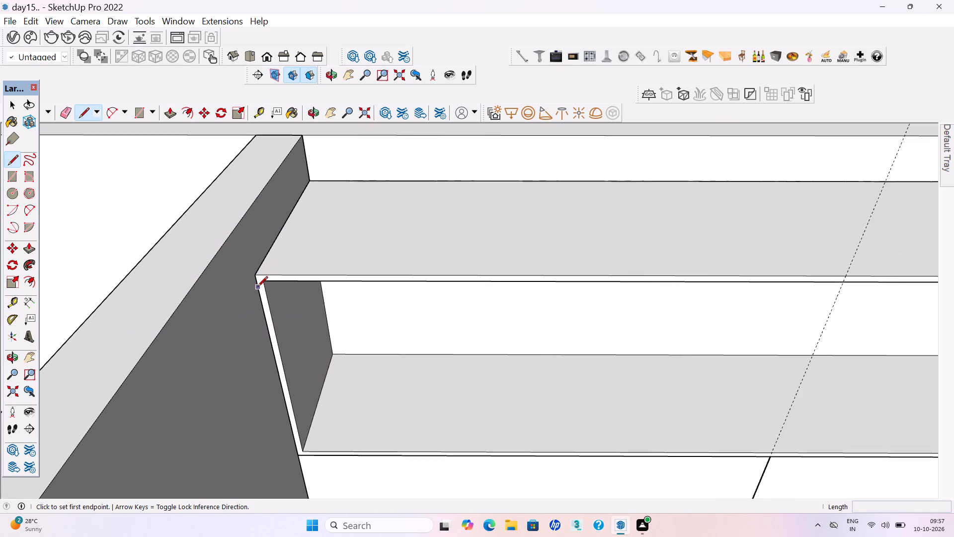
left_click(262, 281)
scroll(265, 281, "down", 5)
scroll(619, 283, "up", 5)
left_click(706, 278)
key("space")
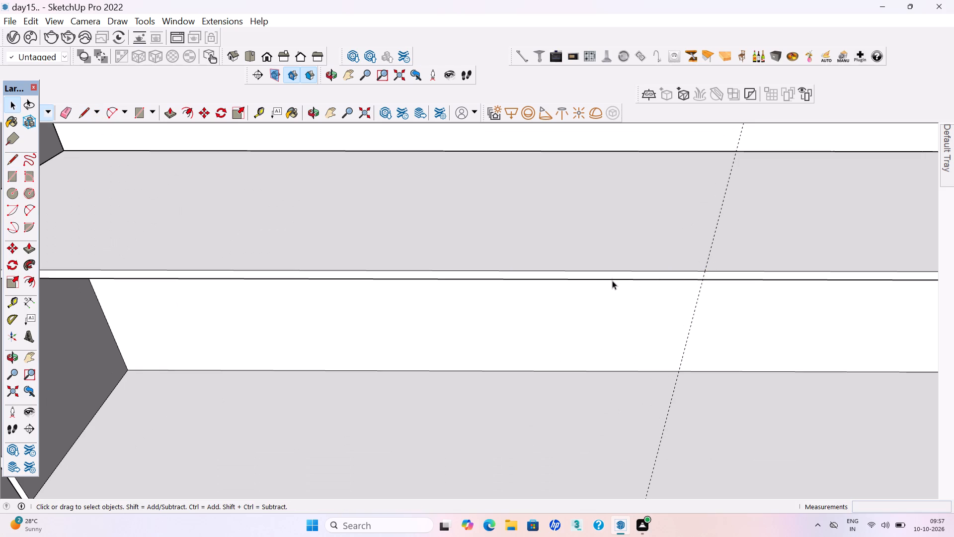
Divide the new line along the opening's upper edge into 3 equal segments.
left_click(613, 279)
middle_click_drag(613, 278, 587, 245)
right_click(578, 226)
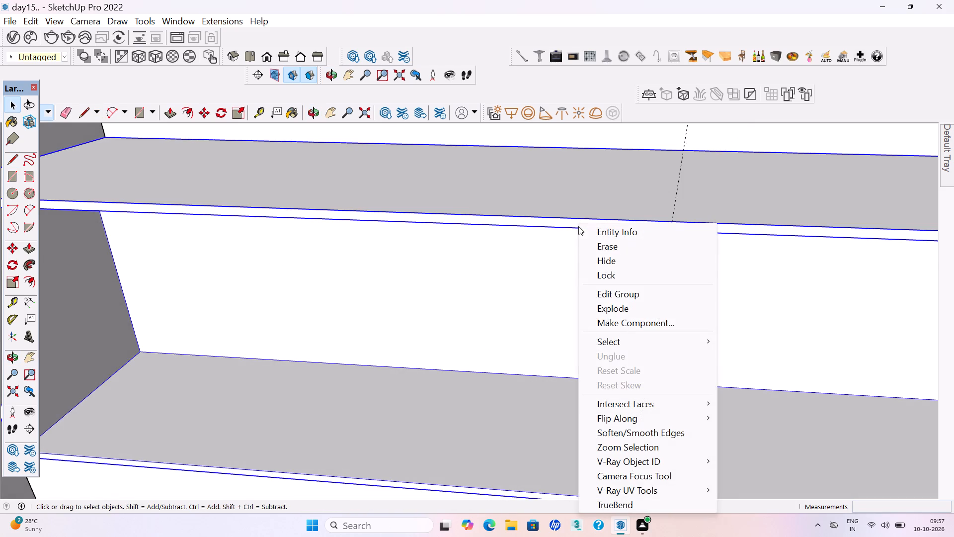
left_click(556, 228)
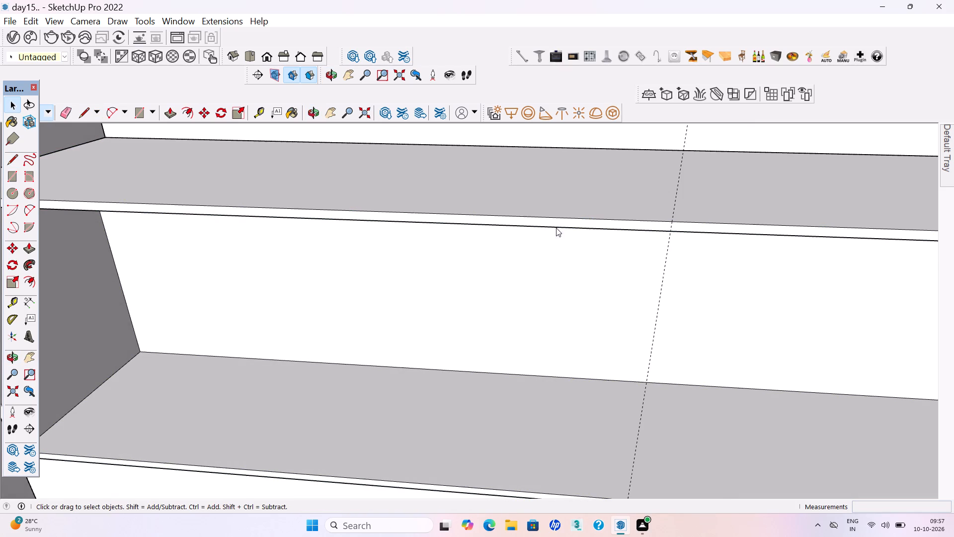
right_click(556, 228)
left_click(590, 311)
scroll(619, 291, "down", 2)
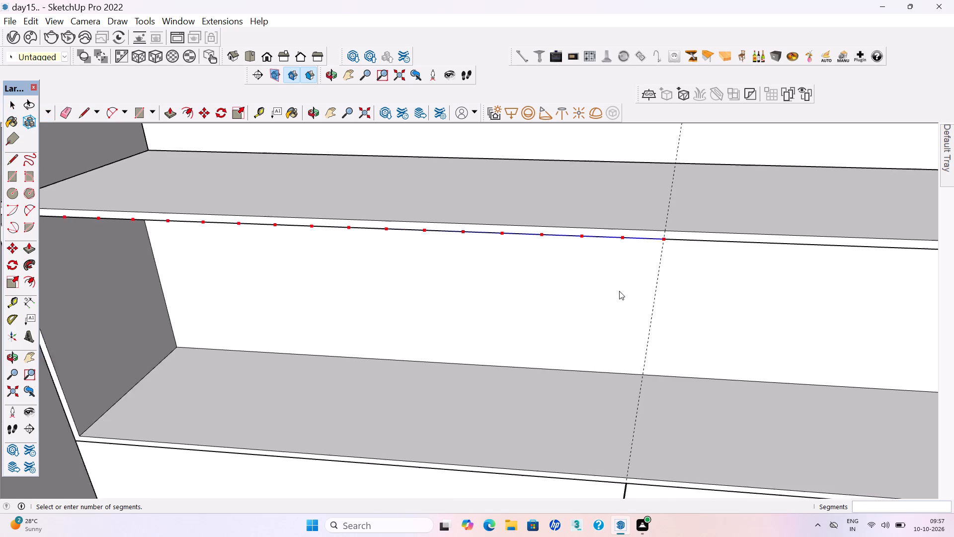
scroll(619, 291, "down", 2)
key("3")
key("Return")
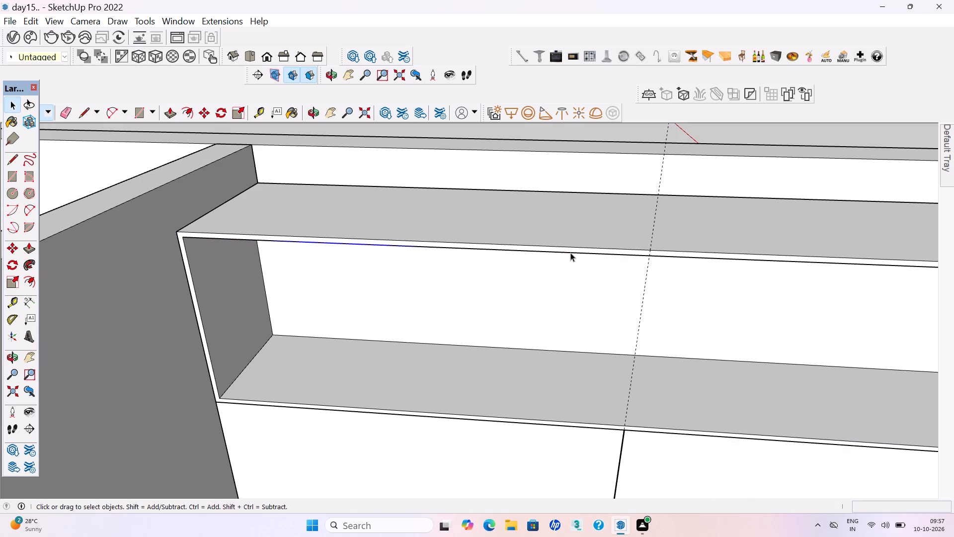
Draw a door rectangle about 1' 7 3/4" by 2' 1 5/16" from the last division point to the centre guide, and extrude it 18 mm.
left_click(578, 253)
middle_click_drag(576, 251, 580, 233)
key("r")
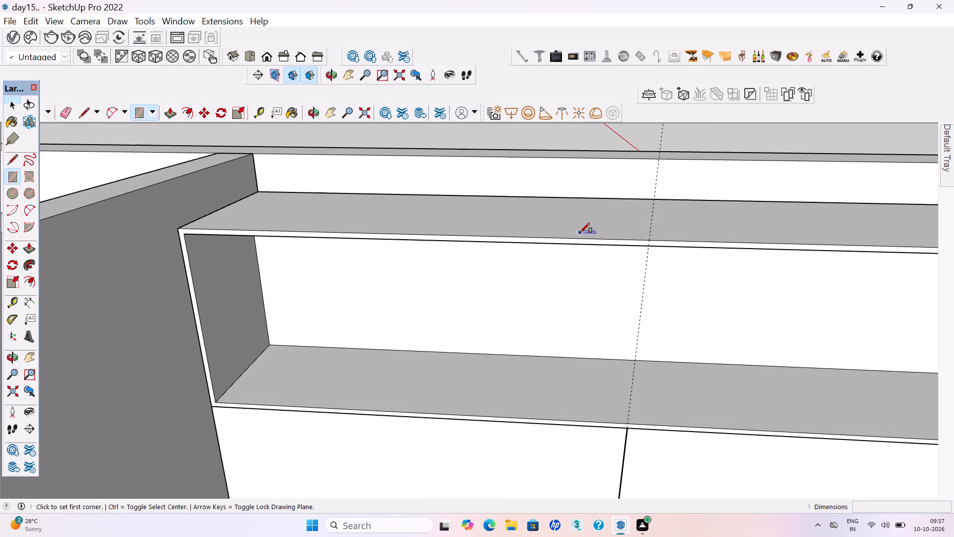
left_click(485, 242)
left_click(626, 423)
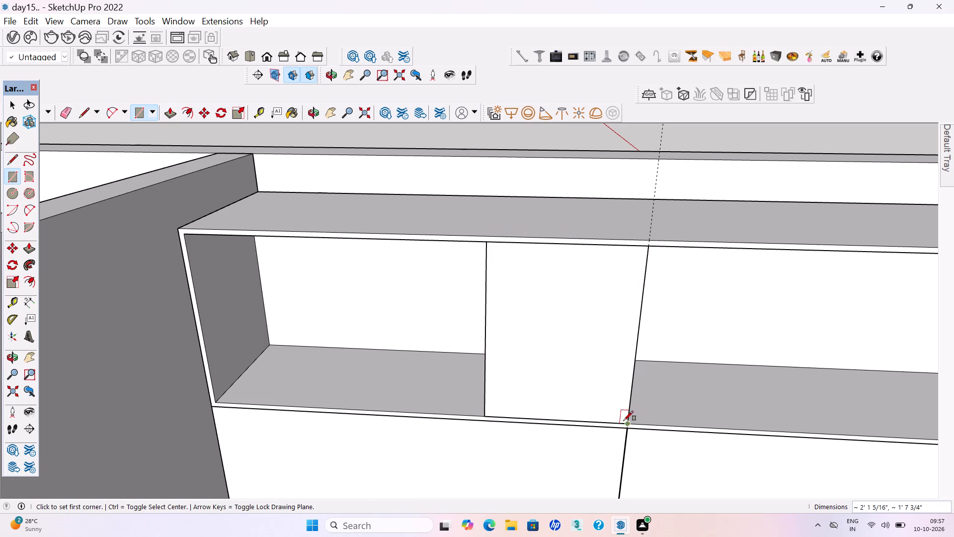
key("p")
left_click(519, 347)
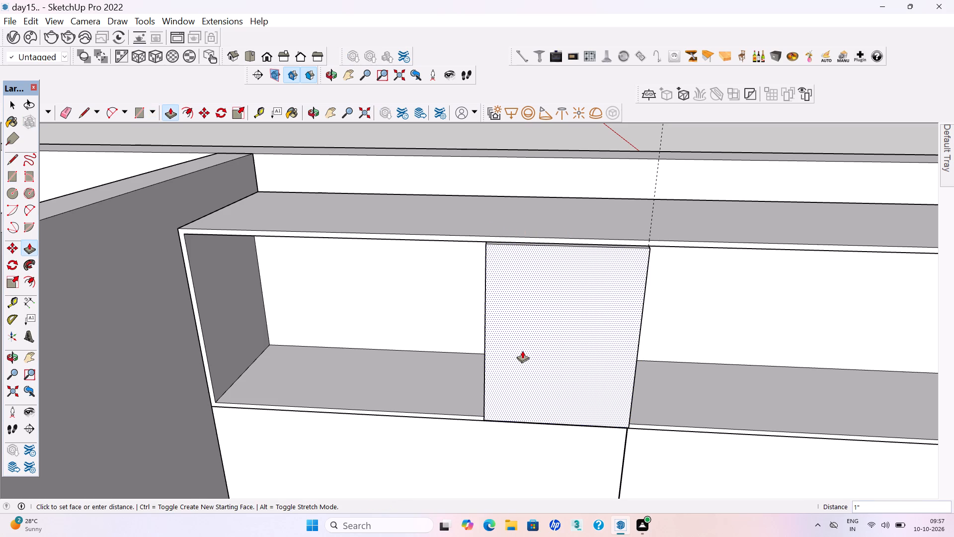
type("18mm")
key("Return")
key("space")
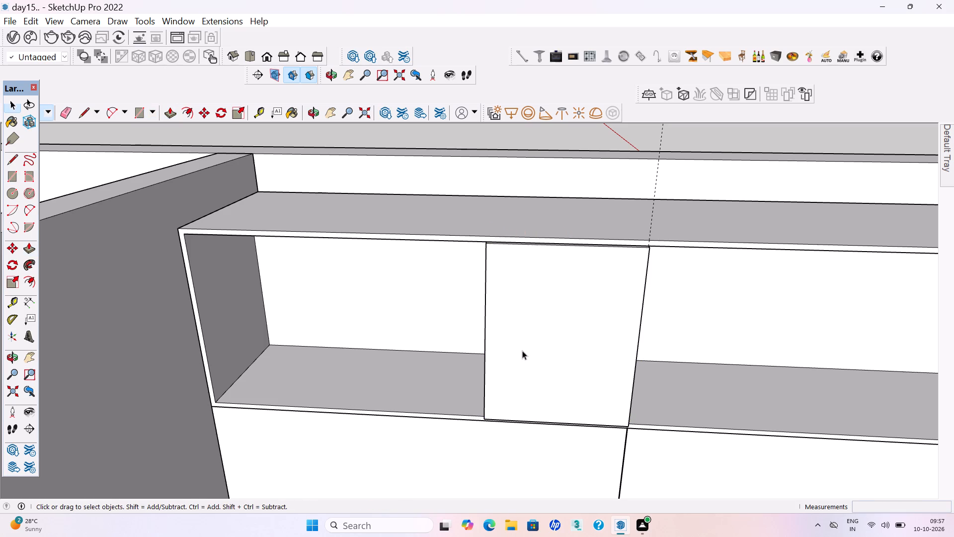
Delete the two leftover line segments along the opening's upper edge beside the door panel.
left_click(359, 239)
key("Delete")
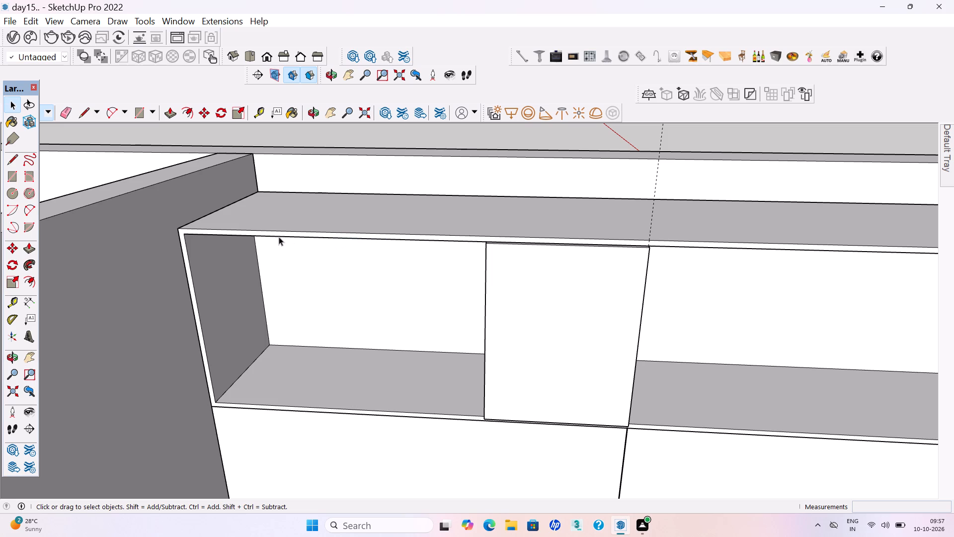
left_click(279, 237)
key("Delete")
Select the whole door panel and make it a group.
middle_click_drag(499, 255, 498, 358)
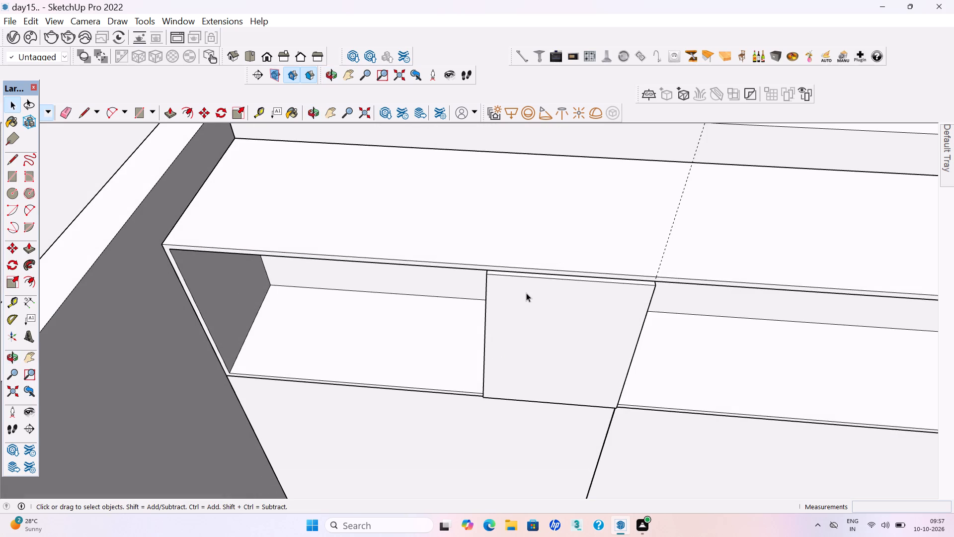
triple_click(525, 292)
right_click(524, 300)
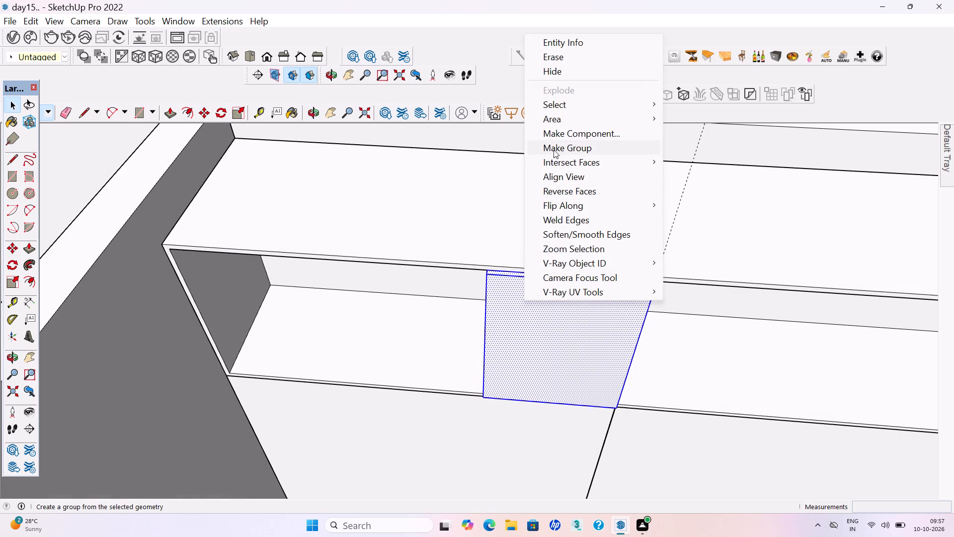
left_click(554, 149)
scroll(581, 334, "down", 9)
middle_click_drag(565, 354, 565, 320)
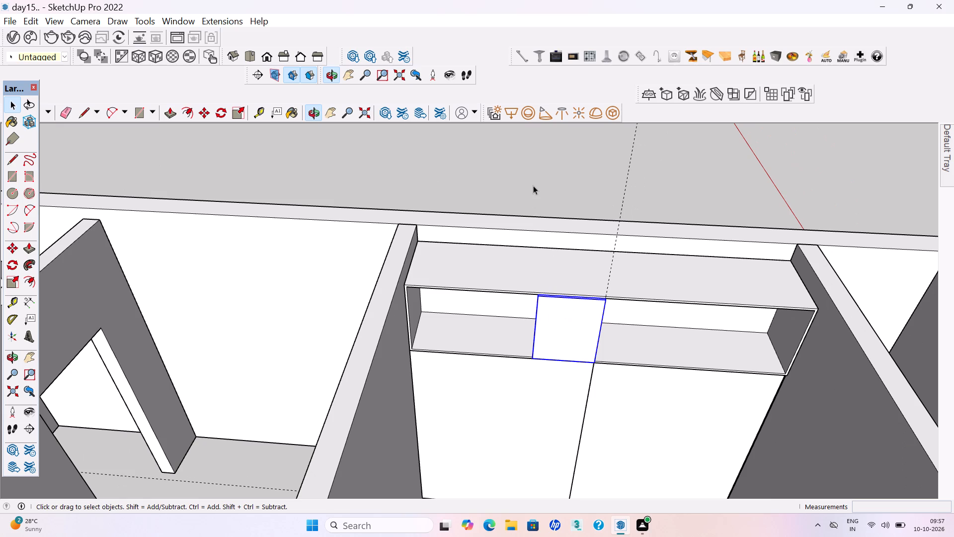
left_click(533, 185)
Save the model with the first loft door panel.
key("ctrl+s")
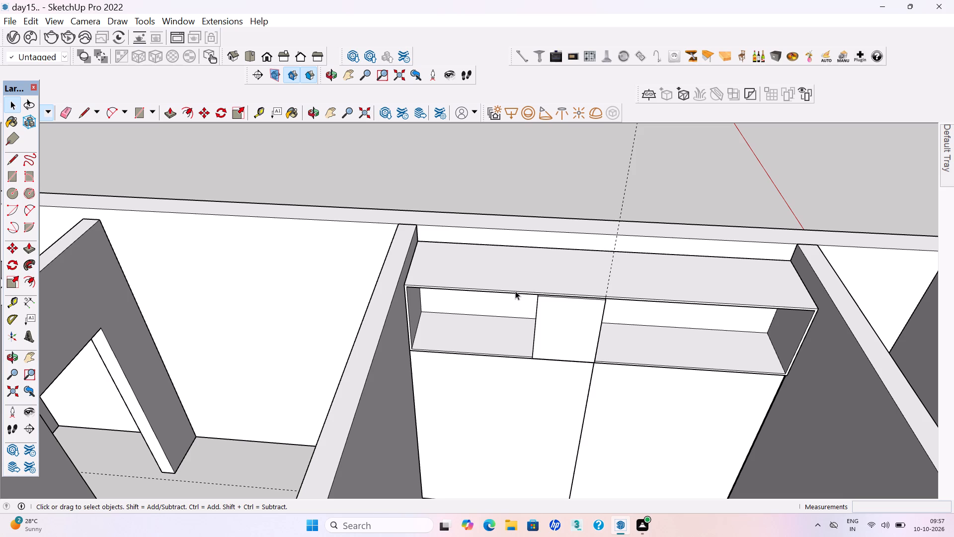
Copy the door panel to the opening's left inner corner and divide the spacing by 2 to fill that half with three doors.
scroll(463, 298, "up", 4)
scroll(649, 318, "up", 4)
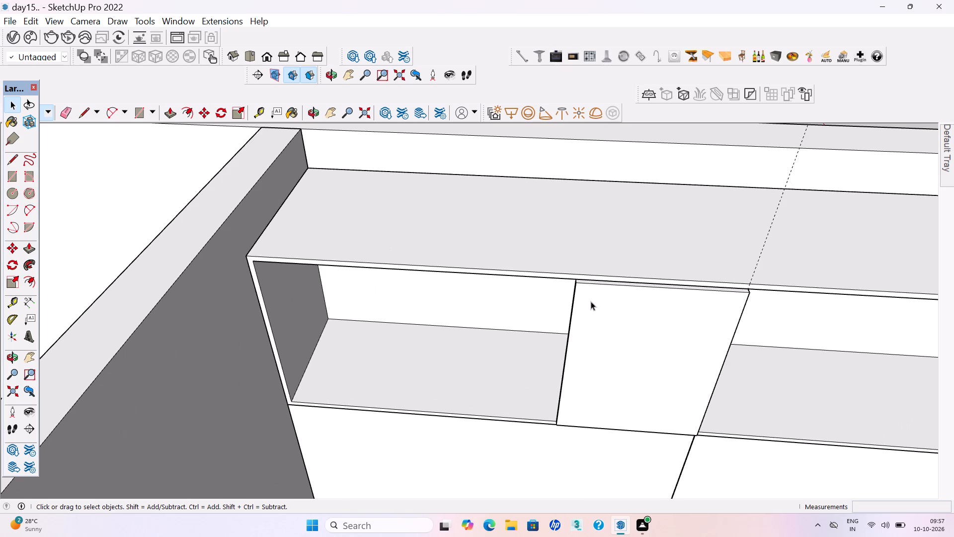
left_click(591, 301)
key("m")
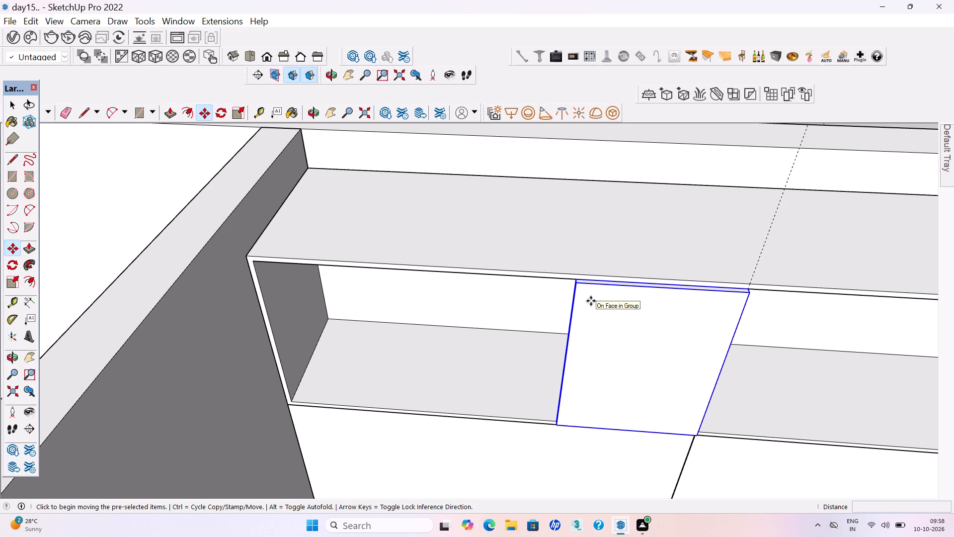
key("Return")
scroll(549, 257, "up", 5)
scroll(601, 287, "up", 3)
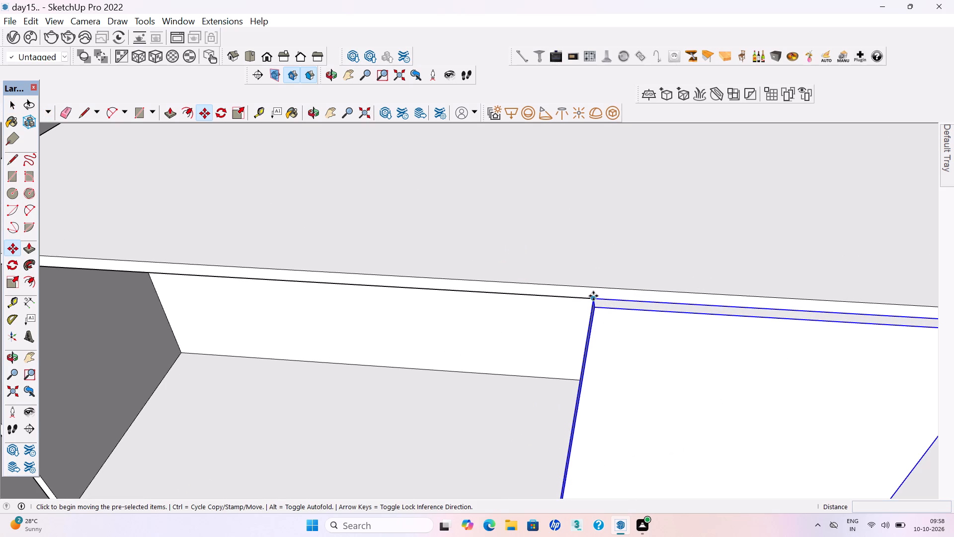
left_click(593, 296)
scroll(809, 341, "down", 9)
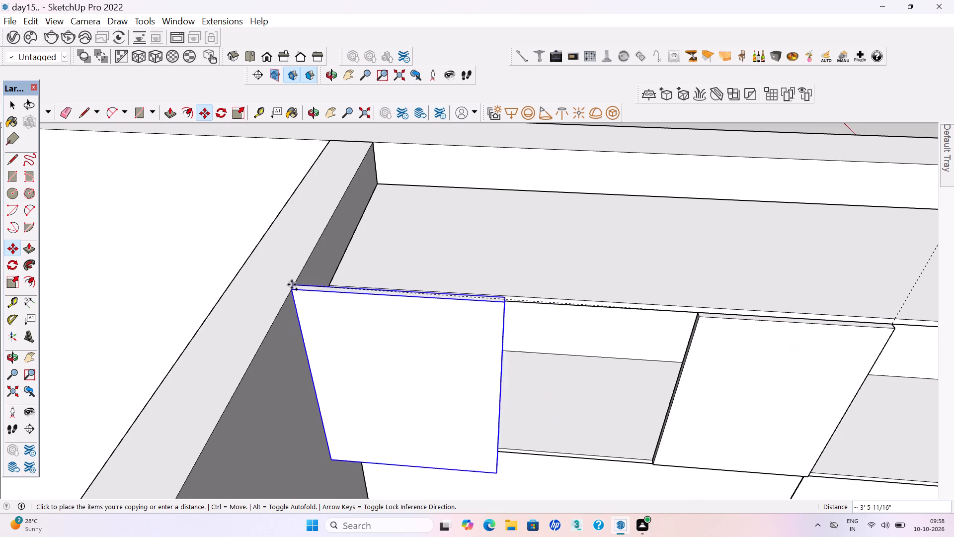
left_click(335, 292)
type("/2")
key("Return")
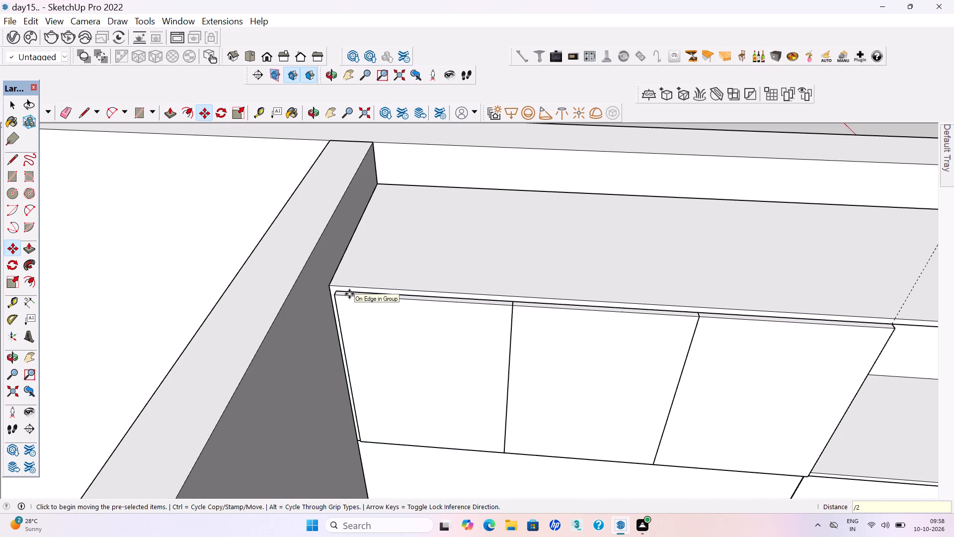
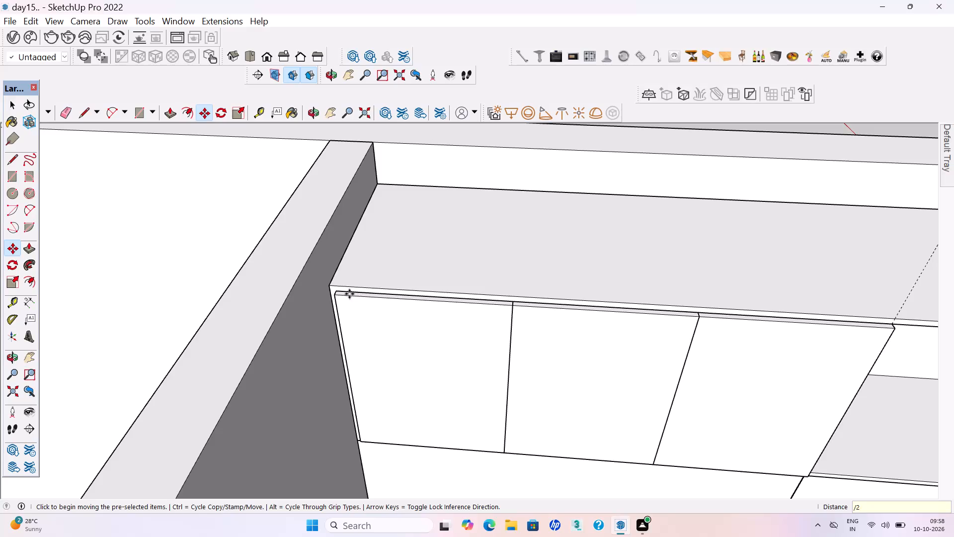
Clear the selection and save the model with the loft's first three doors.
scroll(350, 351, "down", 11)
key("space")
left_click(474, 211)
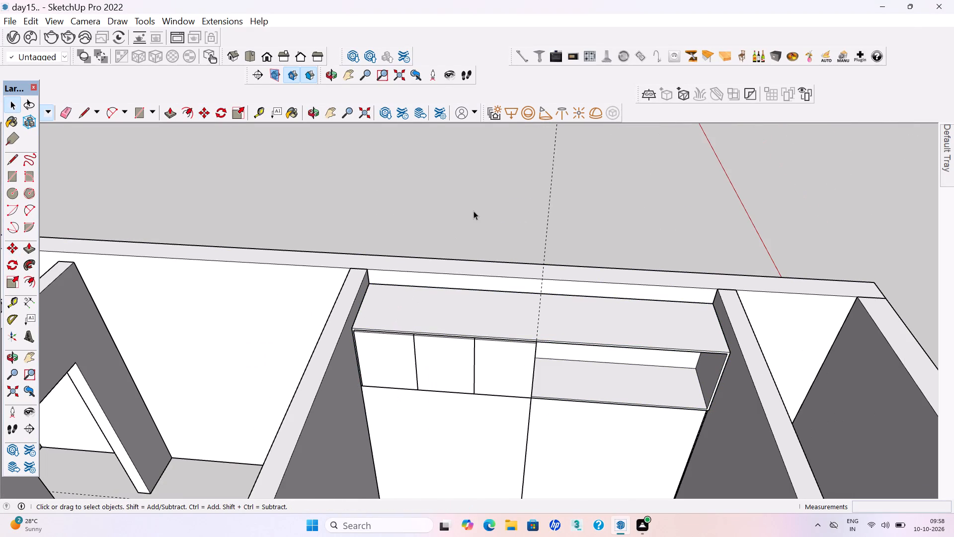
key("ctrl+s")
key("ctrl+s")
key("ctrl+s")
key("ctrl+s")
key("ctrl+s")
key("ctrl+s")
key("ctrl+s")
key("ctrl+s")
key("ctrl+s")
Delete the dashed guide line running through the middle of the loft cabinet and save the model.
scroll(408, 301, "down", 4)
middle_click_drag(446, 349, 469, 307)
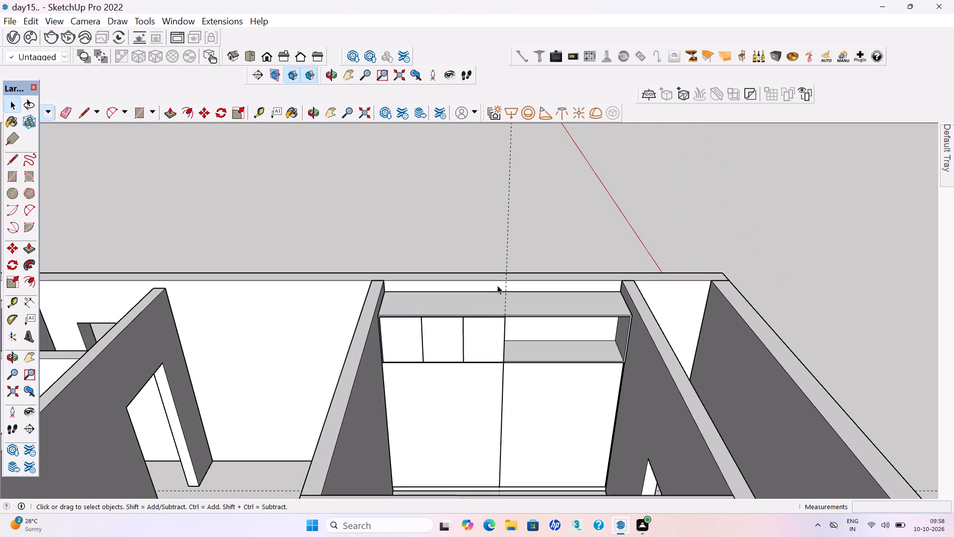
left_click_drag(518, 212, 468, 167)
key("Delete")
key("ctrl+s")
key("ctrl+s")
scroll(416, 257, "down", 1)
middle_click_drag(439, 318, 432, 344)
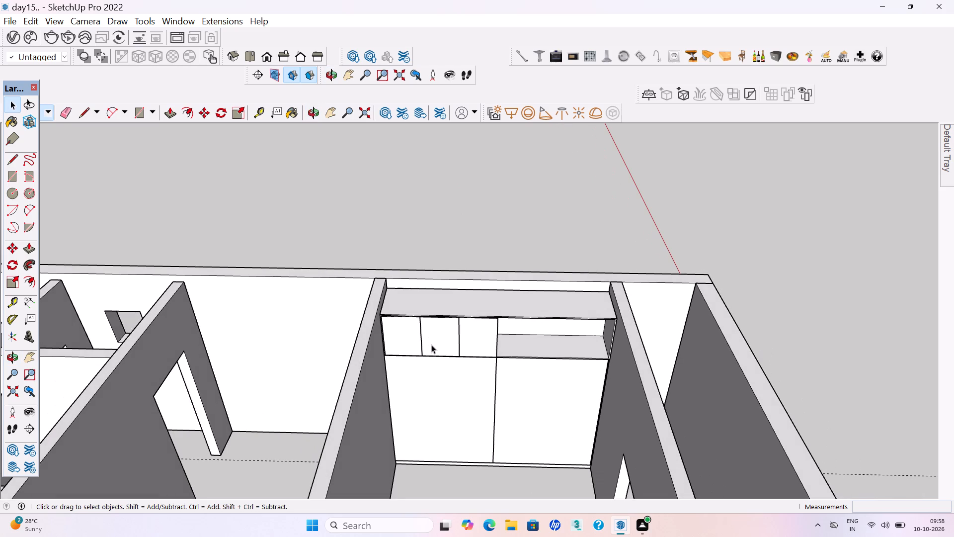
key("ctrl+s")
key("ctrl+s")
Copy the three loft doors together about 4' 11 5/16" along the cabinet to fill the opening's empty half.
scroll(550, 332, "up", 3)
scroll(425, 310, "up", 1)
scroll(295, 315, "up", 11)
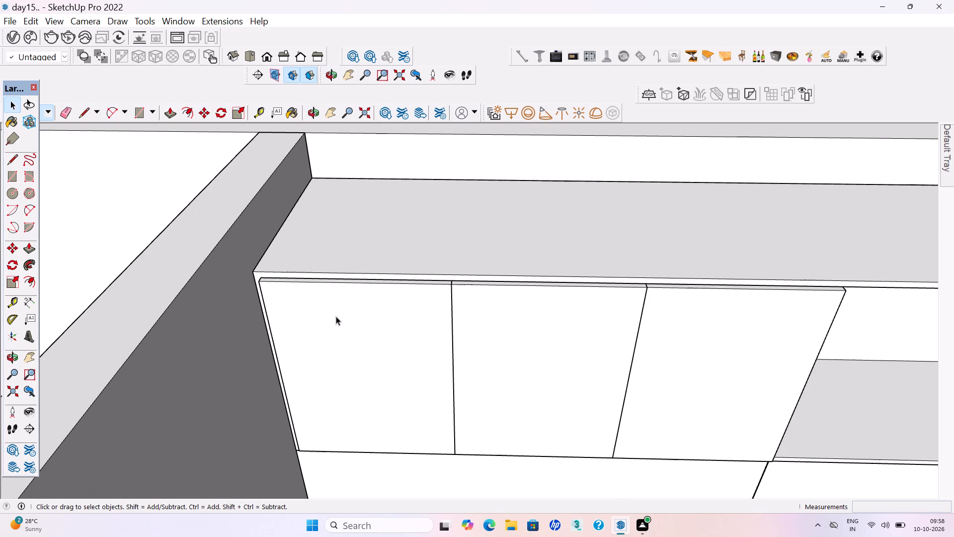
left_click(336, 316)
left_click(534, 358, "ctrl")
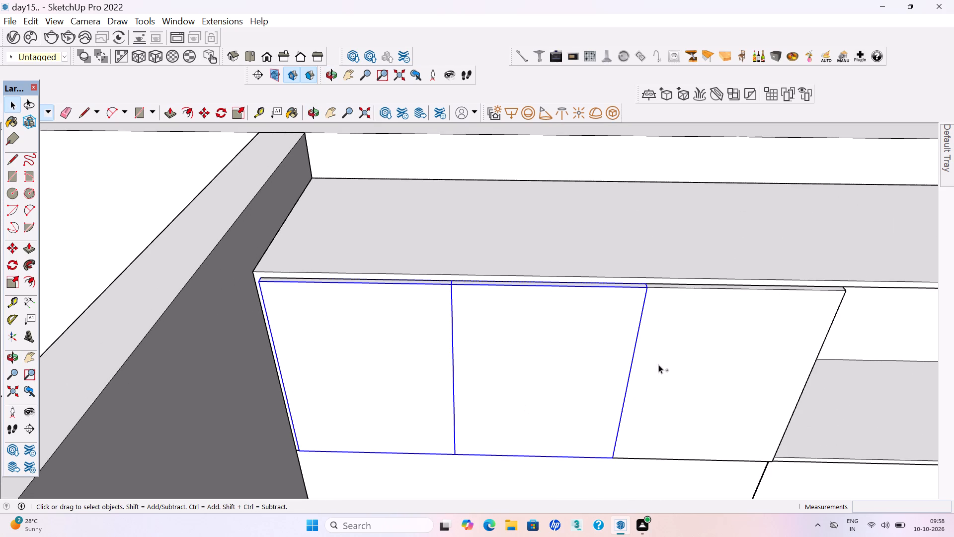
left_click(658, 364, "ctrl")
scroll(331, 286, "down", 5)
key("m")
key("Return")
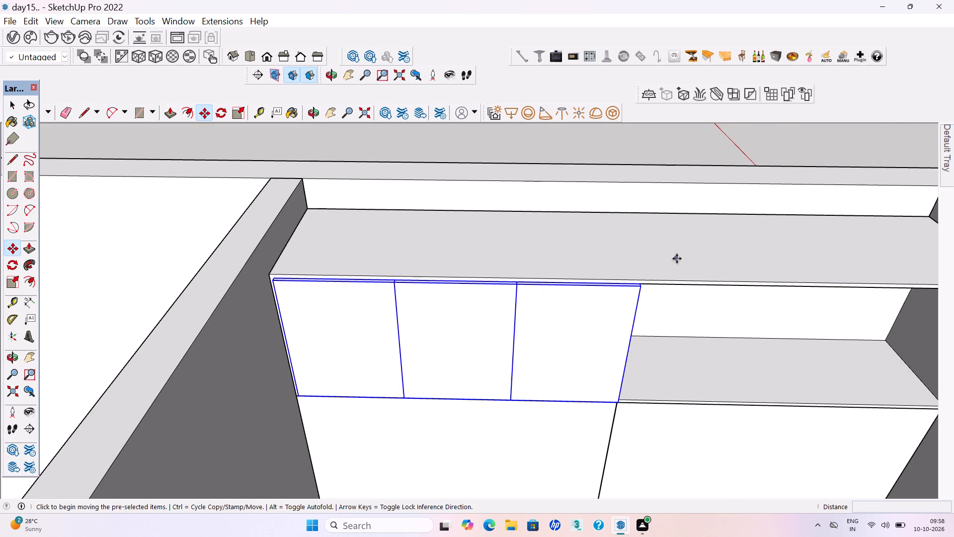
scroll(726, 278, "up", 5)
scroll(554, 266, "up", 9)
scroll(588, 293, "up", 3)
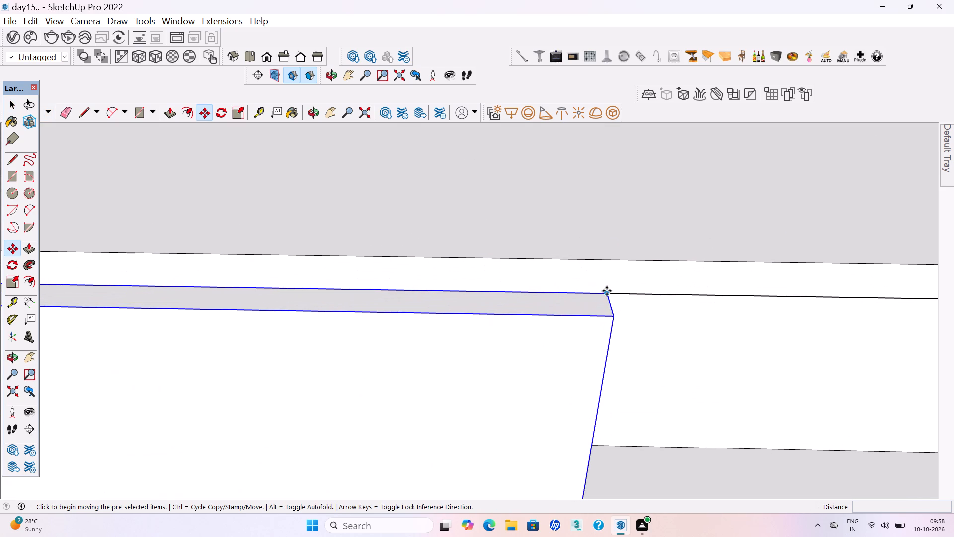
left_click(608, 291)
scroll(338, 294, "down", 11)
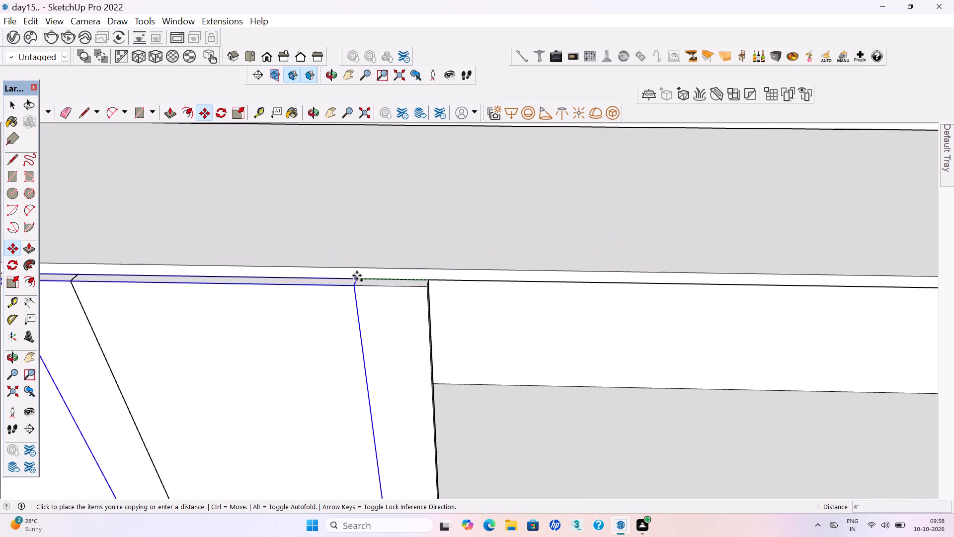
scroll(357, 275, "down", 13)
scroll(724, 289, "up", 4)
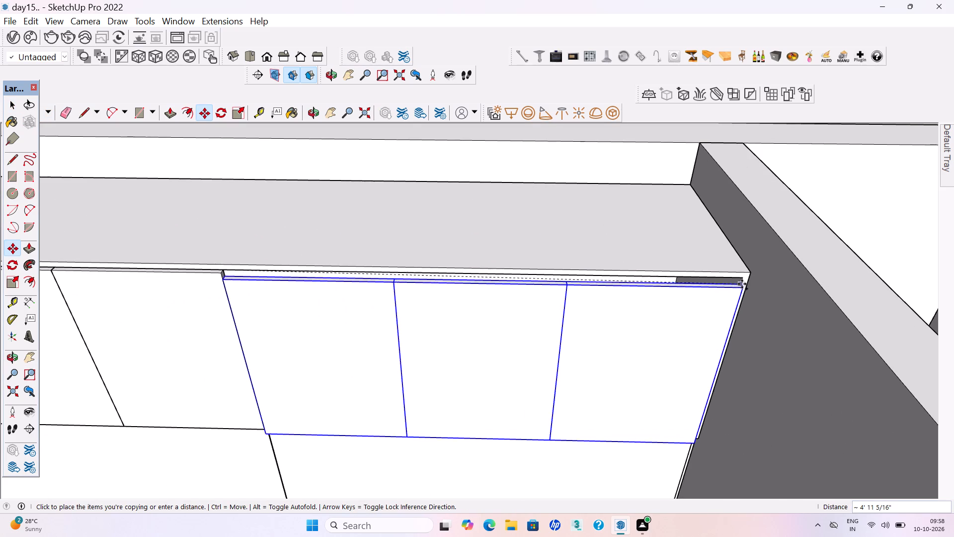
left_click(743, 278)
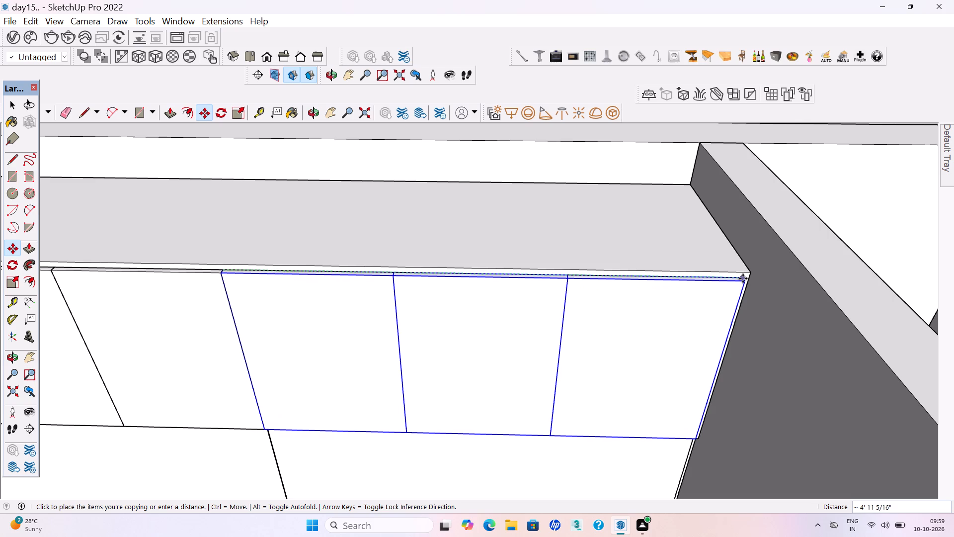
Clear the selection and save the model with all six loft doors in place.
key("ctrl+s")
key("ctrl+s")
key("ctrl+s")
scroll(616, 320, "down", 5)
scroll(612, 398, "down", 4)
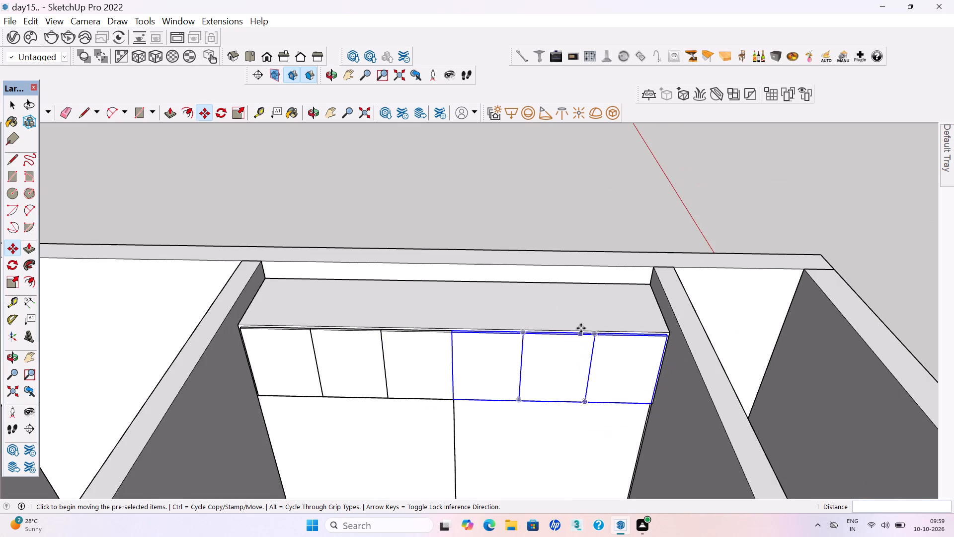
key("space")
left_click(579, 224)
key("ctrl+s")
key("ctrl+s")
key("ctrl+s")
key("ctrl+s")
key("ctrl+s")
key("ctrl+s")
key("ctrl+s")
key("ctrl+s")
key("ctrl+s")
key("ctrl+s")
key("ctrl+s")
key("ctrl+s")
key("ctrl+s")
key("ctrl+s")
key("ctrl+s")
key("ctrl+s")
key("ctrl+s")
key("ctrl+s")
key("ctrl+s")
key("ctrl+s")
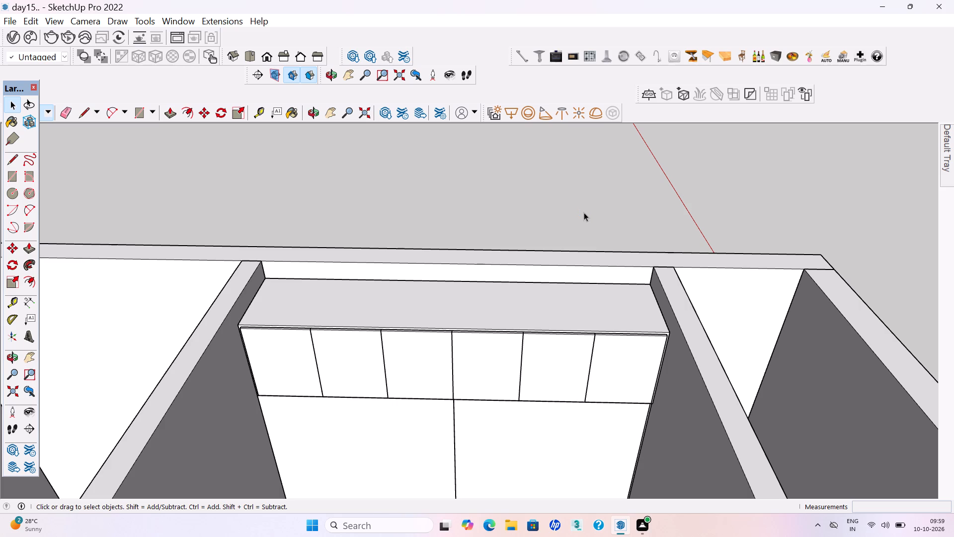
scroll(596, 460, "down", 3)
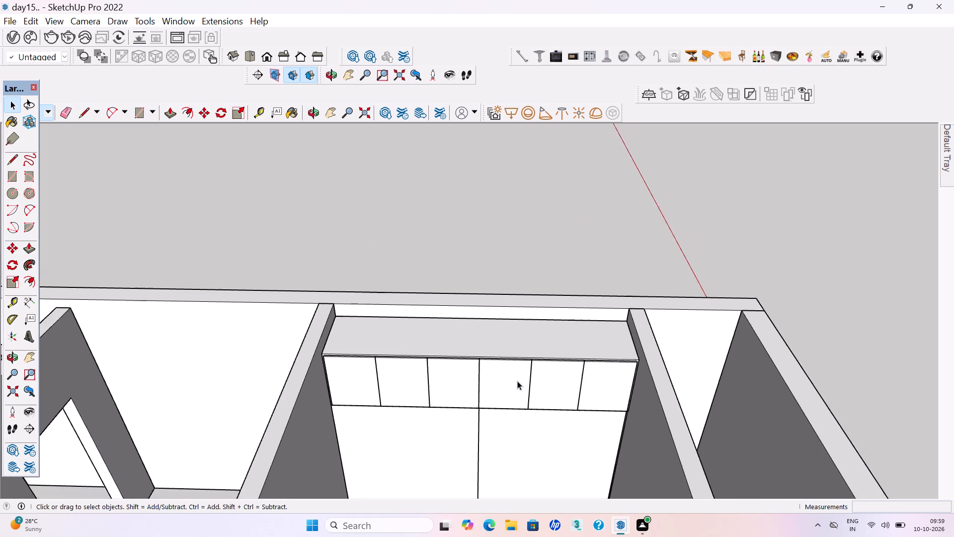
scroll(517, 381, "down", 1)
scroll(507, 278, "down", 8)
middle_click_drag(508, 298, 512, 360)
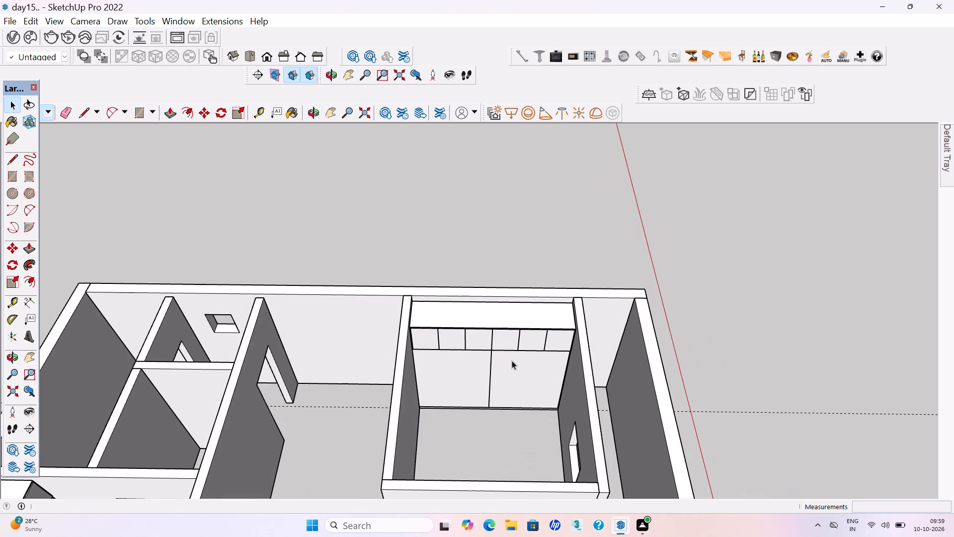
key("ctrl+s")
Draw a rectangle about 7' by 6' on the floor of the first wardrobe's bedroom, beside the wardrobe.
scroll(494, 297, "down", 6)
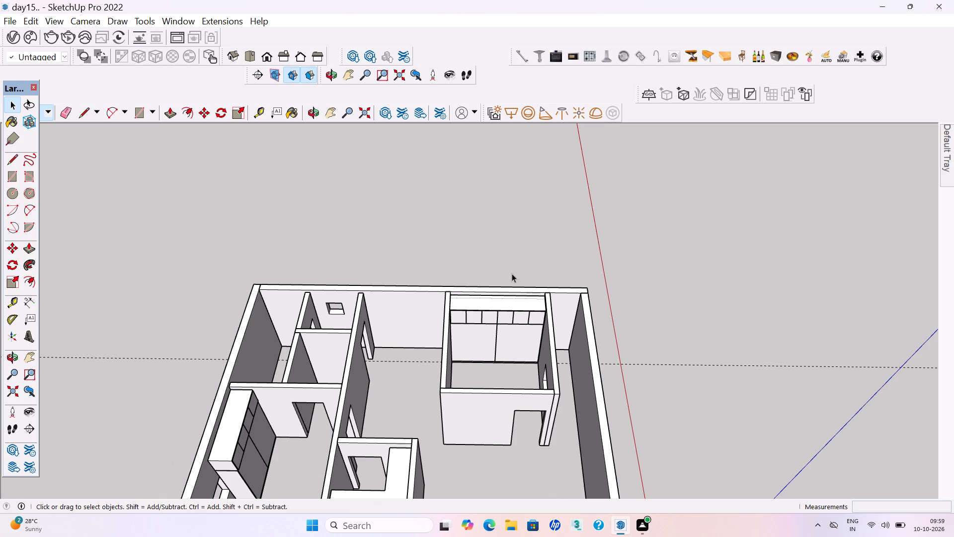
scroll(459, 281, "down", 4)
middle_click_drag(476, 295, 458, 381)
scroll(782, 276, "down", 3)
middle_click_drag(728, 299, 393, 266)
scroll(380, 272, "up", 8)
middle_click_drag(383, 285, 350, 348)
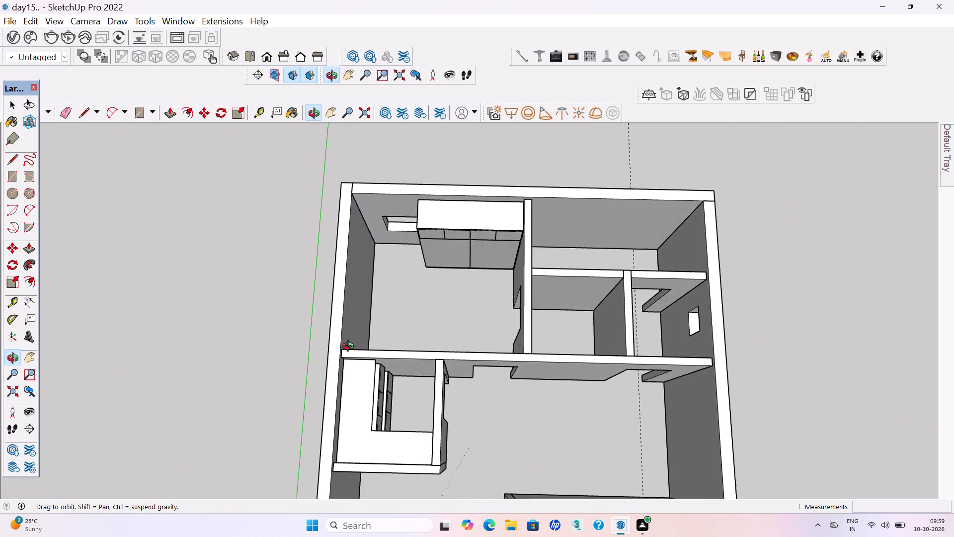
middle_click_drag(350, 348, 344, 348)
middle_click_drag(858, 273, 560, 240)
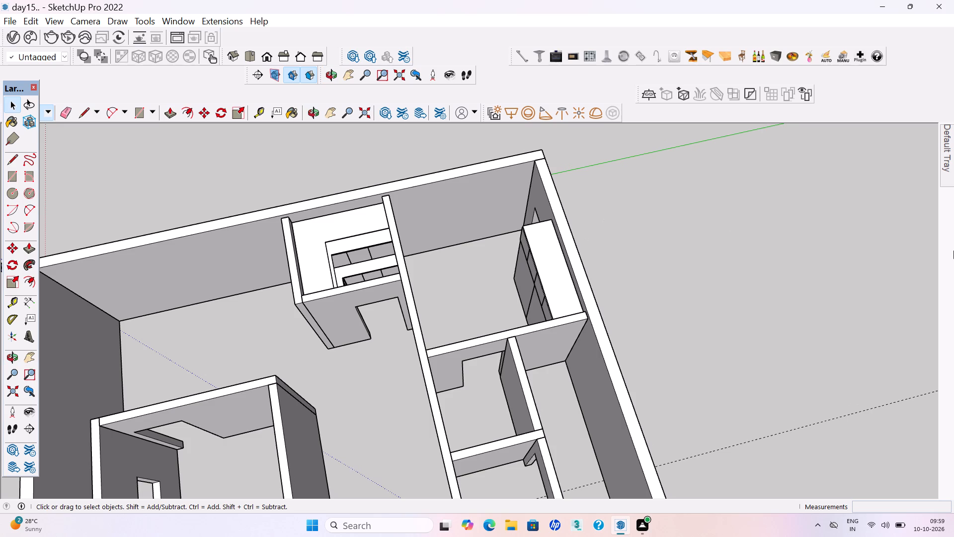
scroll(264, 140, "up", 4)
scroll(169, 222, "down", 2)
middle_click_drag(168, 210, 160, 178)
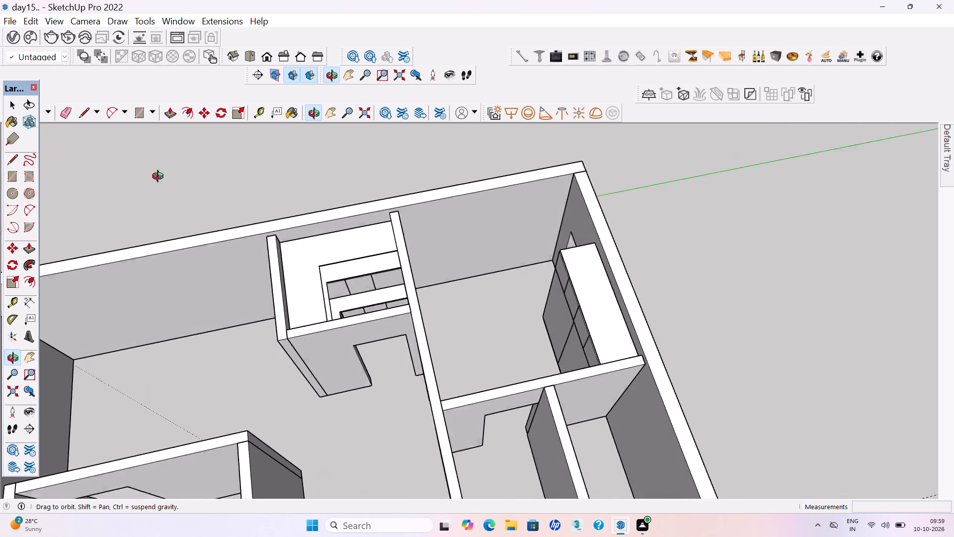
middle_click_drag(160, 178, 135, 147)
scroll(448, 291, "up", 2)
middle_click_drag(460, 320, 390, 363)
scroll(455, 381, "up", 2)
middle_click_drag(460, 388, 489, 432)
key("r")
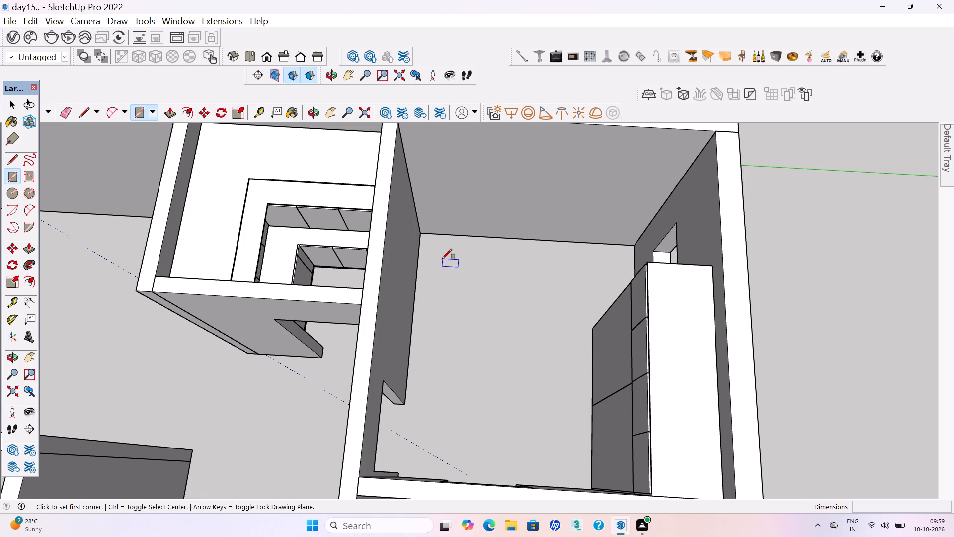
left_click(444, 254)
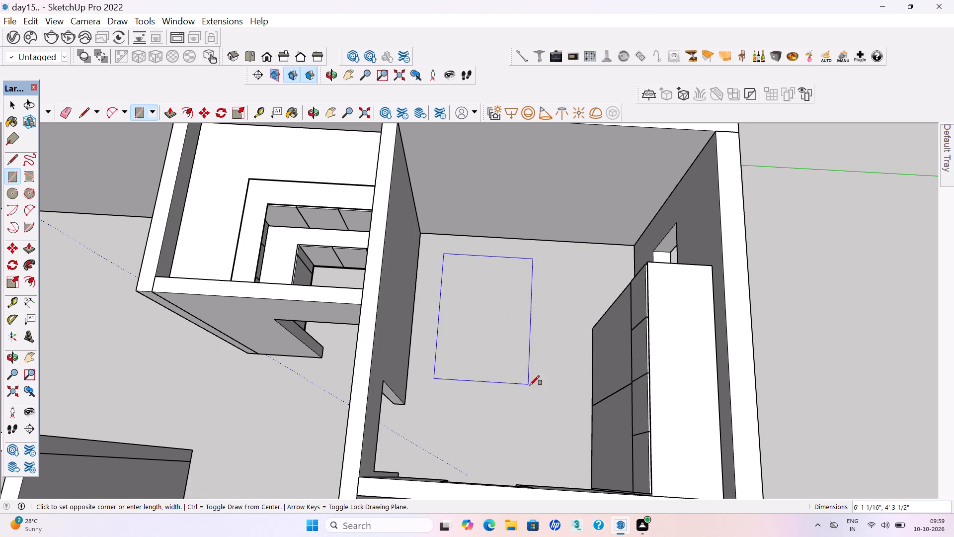
left_click(560, 411)
key("space")
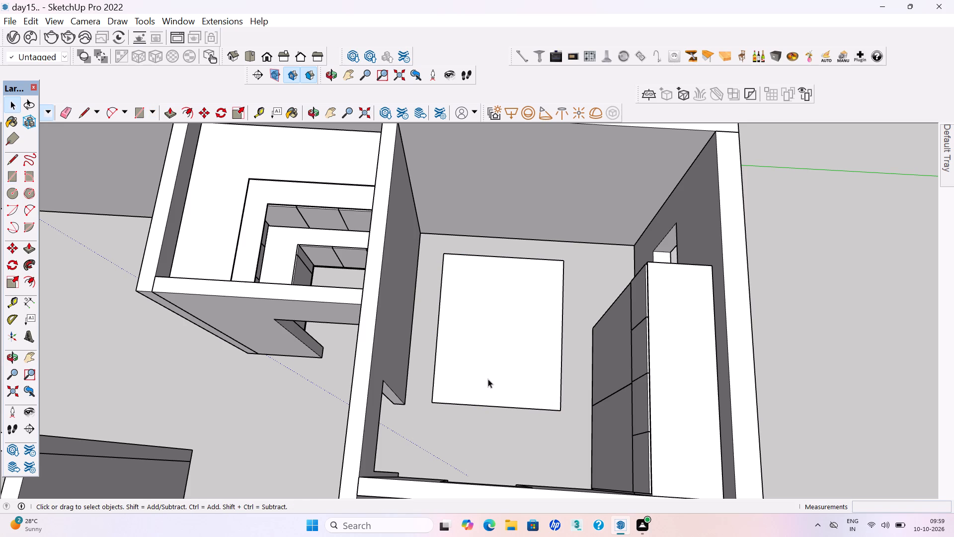
Group the floor rectangle, extrude its face 1" inside the group, and save the model.
triple_click(488, 379)
right_click(488, 379)
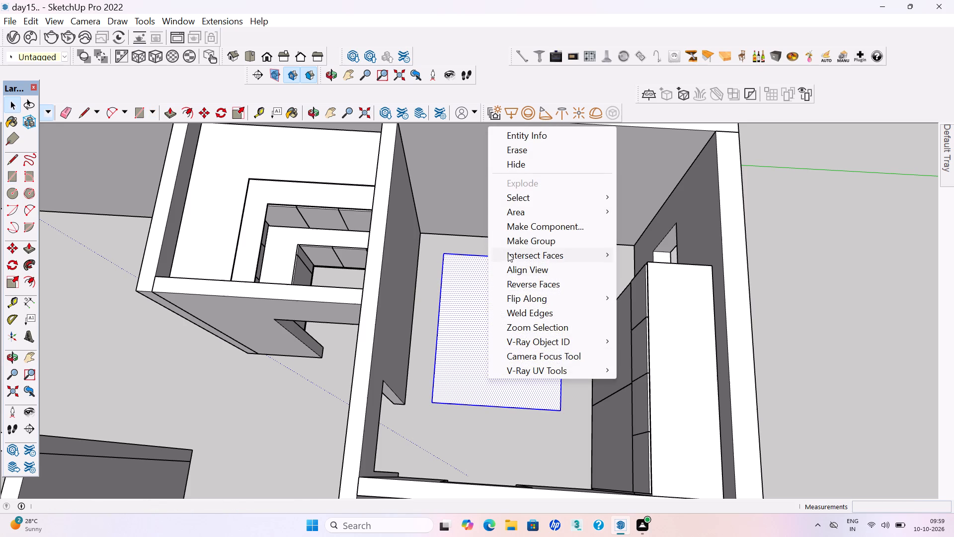
left_click(509, 244)
double_click(470, 378)
key("p")
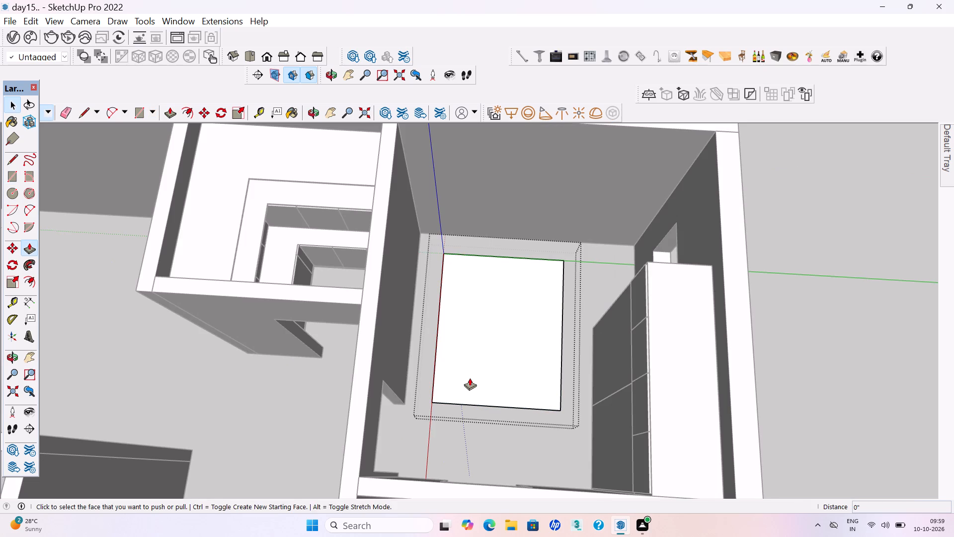
left_click(470, 378)
type("1\"")
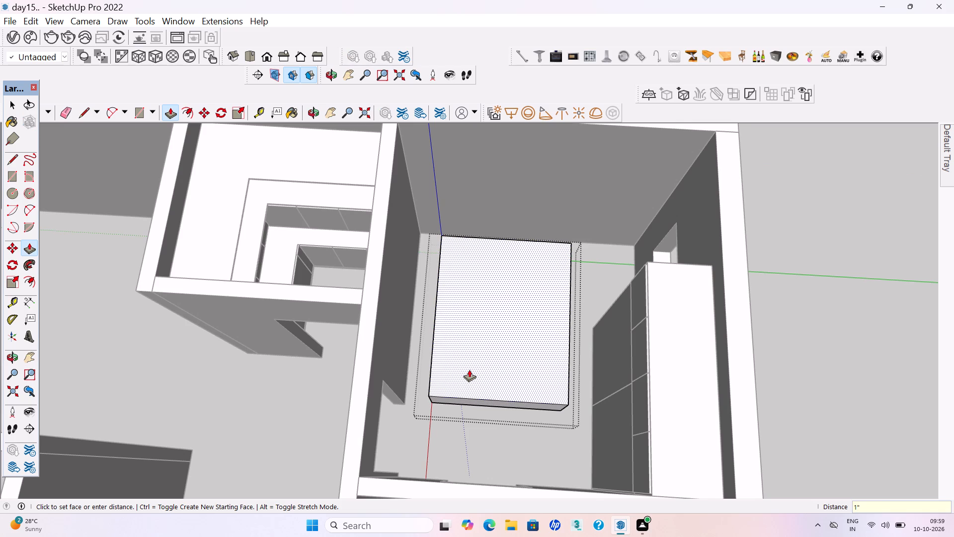
key("Return")
key("space")
left_click(851, 409)
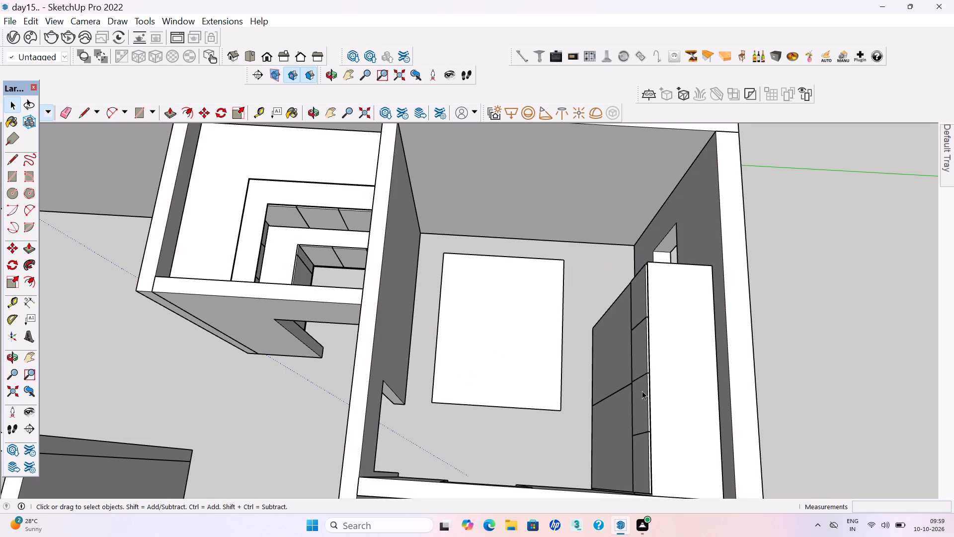
key("ctrl+s")
Draw a rectangle corner to corner over the top of the 1" slab and make it a group.
key("r")
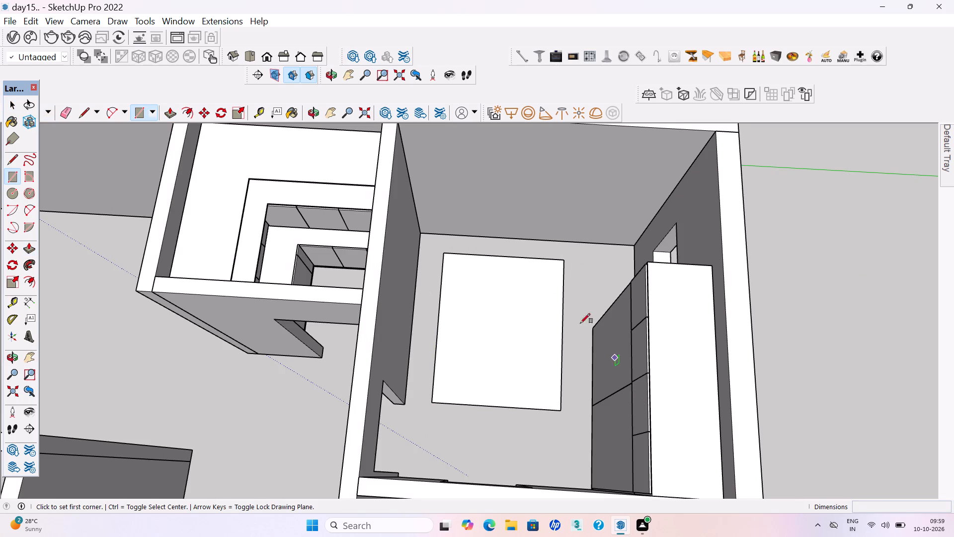
left_click(442, 254)
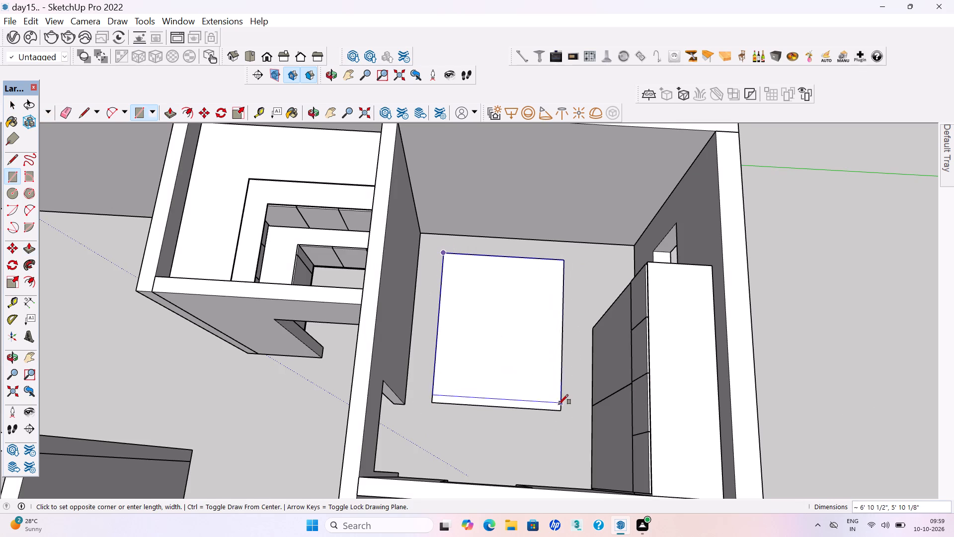
left_click(560, 410)
key("space")
double_click(502, 380)
right_click(503, 377)
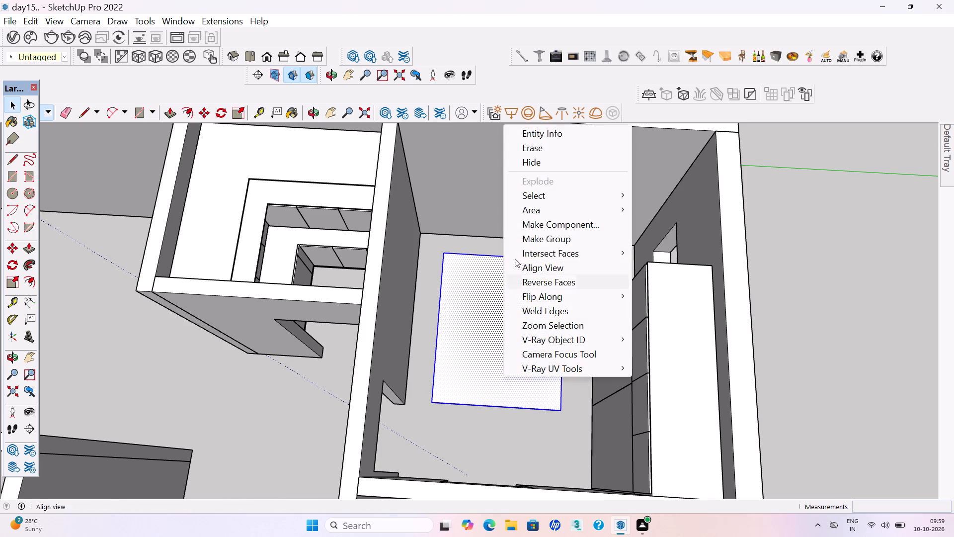
left_click(524, 238)
Extrude the new rectangle's face upward by 1' inside its group.
double_click(479, 370)
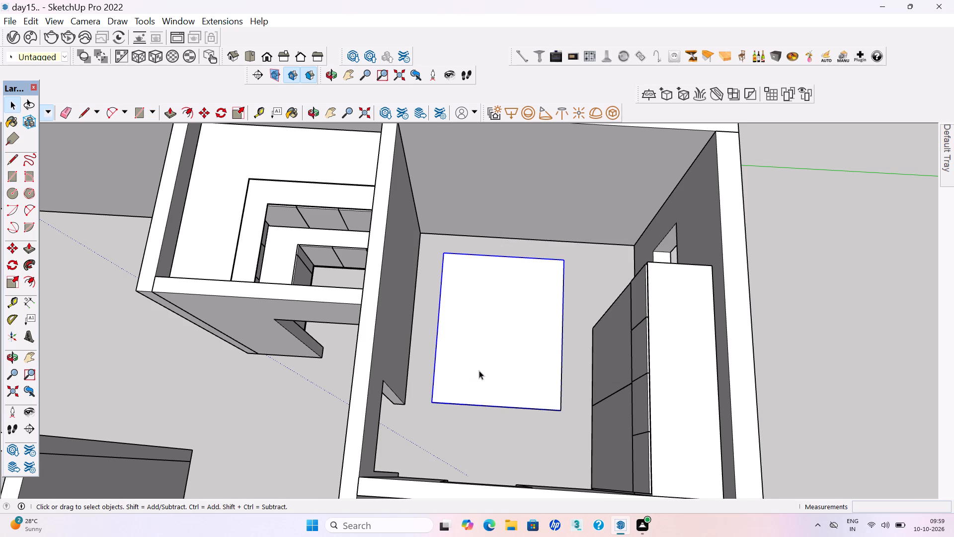
left_click(481, 374)
key("p")
left_click(482, 374)
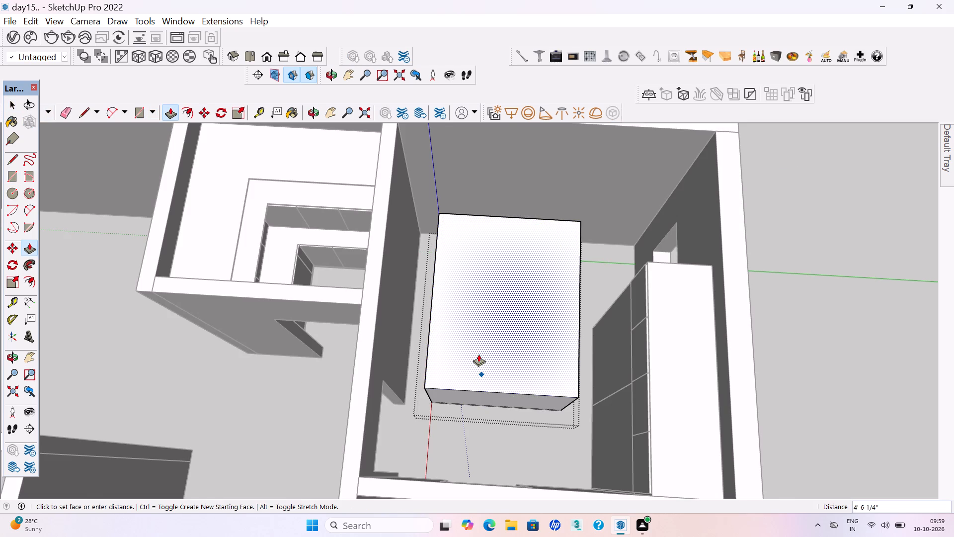
type("1'")
key("Return")
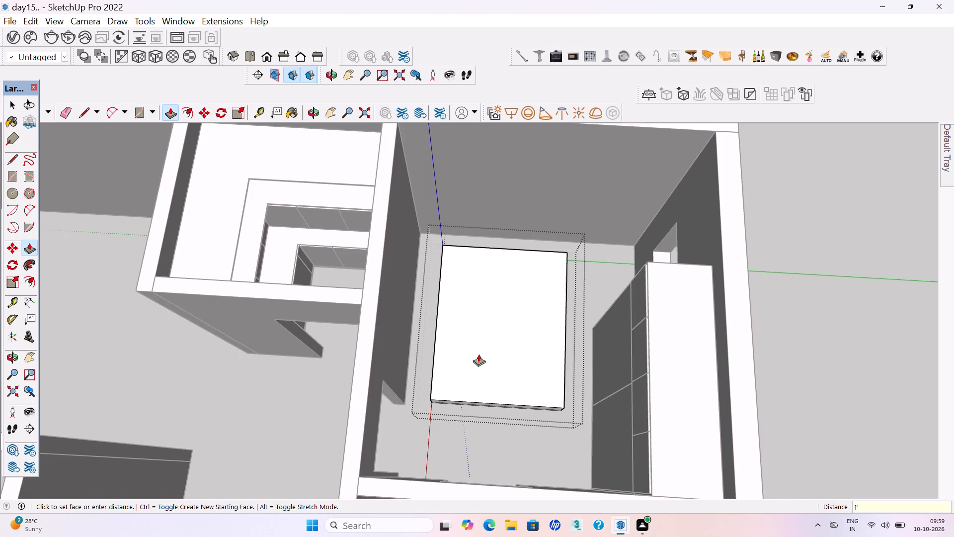
Finish editing the bed block's group and save the model.
key("space")
scroll(478, 354, "down", 5)
left_click(728, 369)
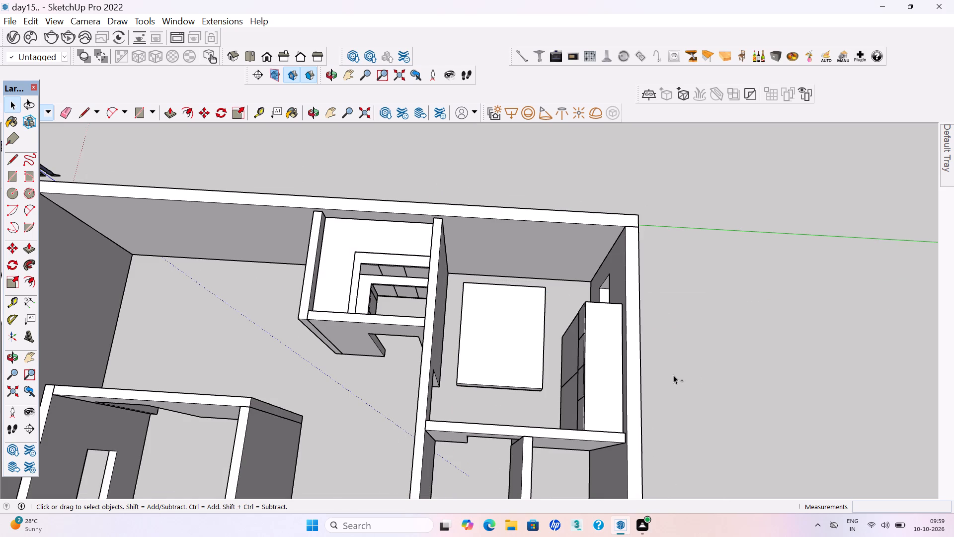
key("ctrl+s")
key("ctrl+s")
key("ctrl+s")
key("ctrl+s")
key("ctrl+s")
key("ctrl+s")
key("ctrl+s")
key("ctrl+s")
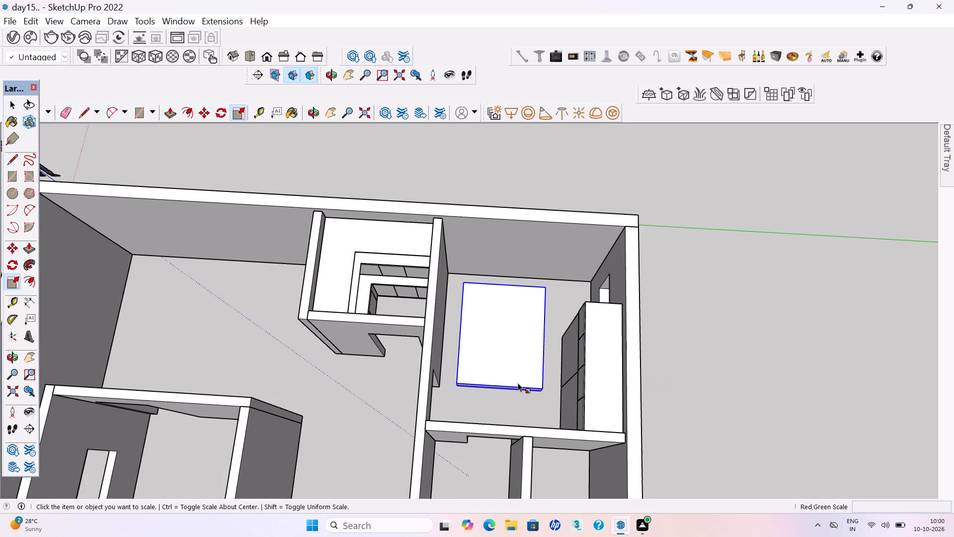
key("space")
left_click(707, 370)
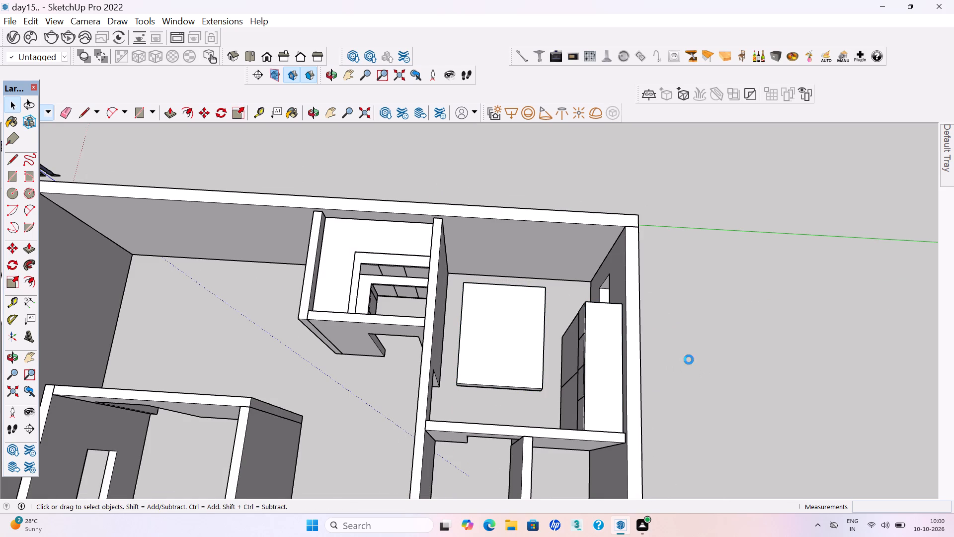
key("ctrl+s")
Draw a rectangle about 7'3" by 5'10" corner to corner over the bed block's top and make it a group.
scroll(484, 324, "up", 3)
middle_click_drag(489, 335, 505, 308)
scroll(472, 371, "up", 1)
key("r")
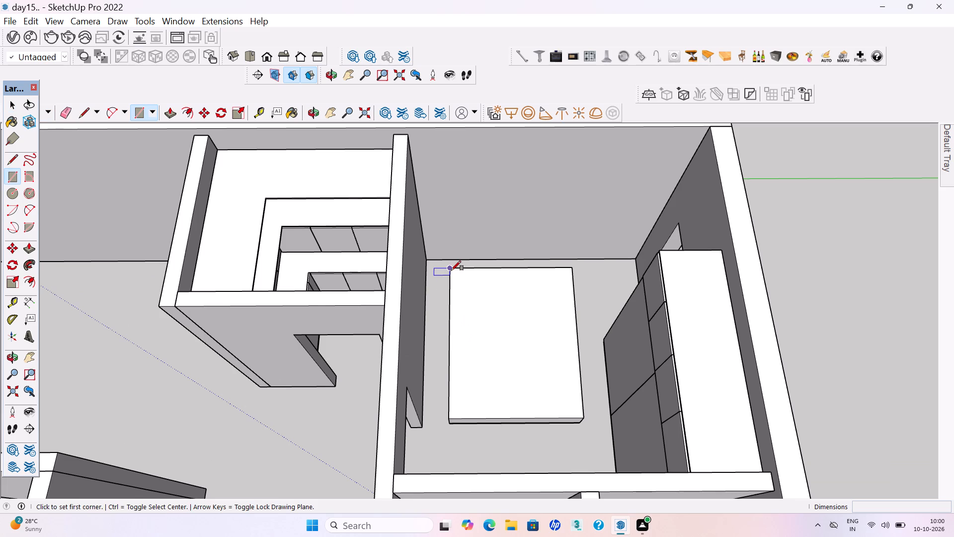
left_click(451, 270)
left_click(584, 417)
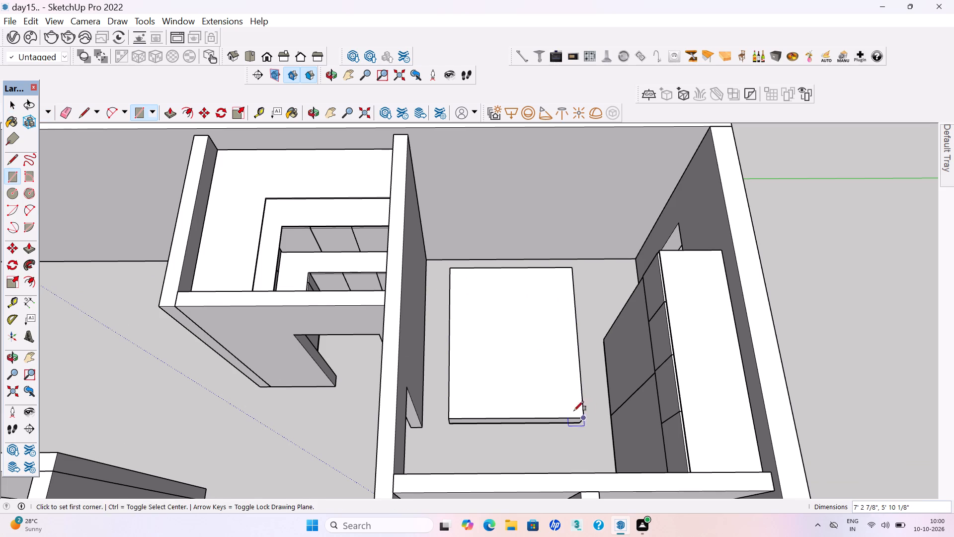
key("space")
double_click(517, 382)
right_click(516, 381)
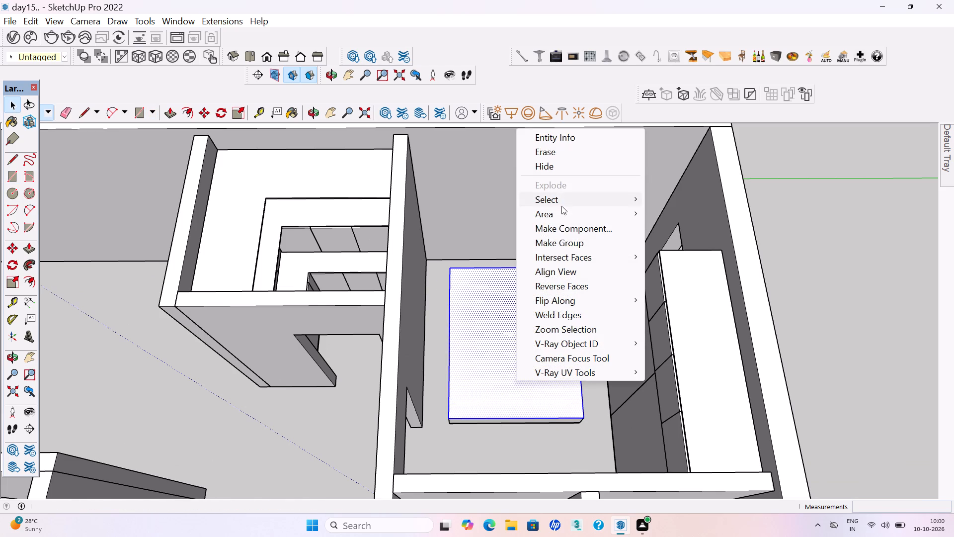
left_click(562, 245)
Extrude the new top rectangle upward by 1" inside its group, close the group and save the model.
double_click(489, 361)
key("p")
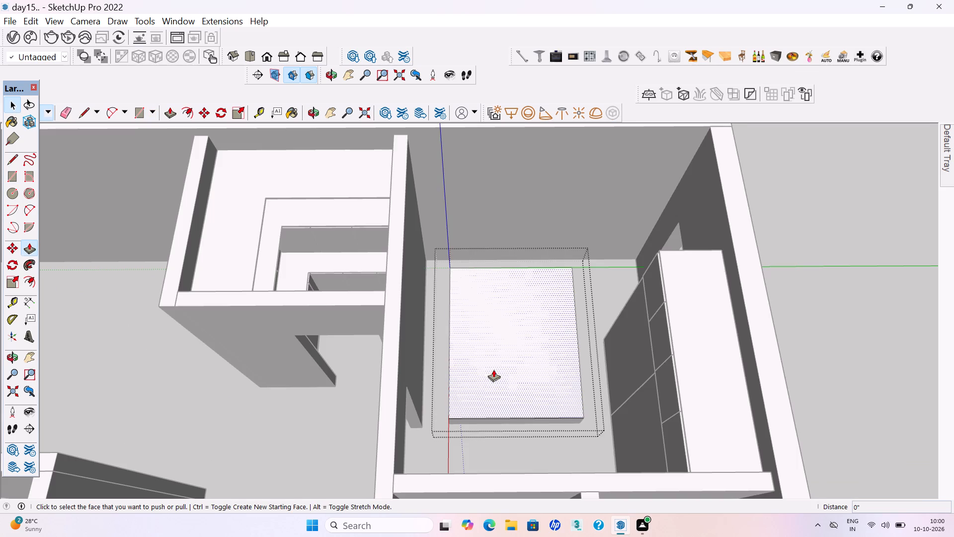
left_click(494, 373)
type("1\"")
key("Return")
key("space")
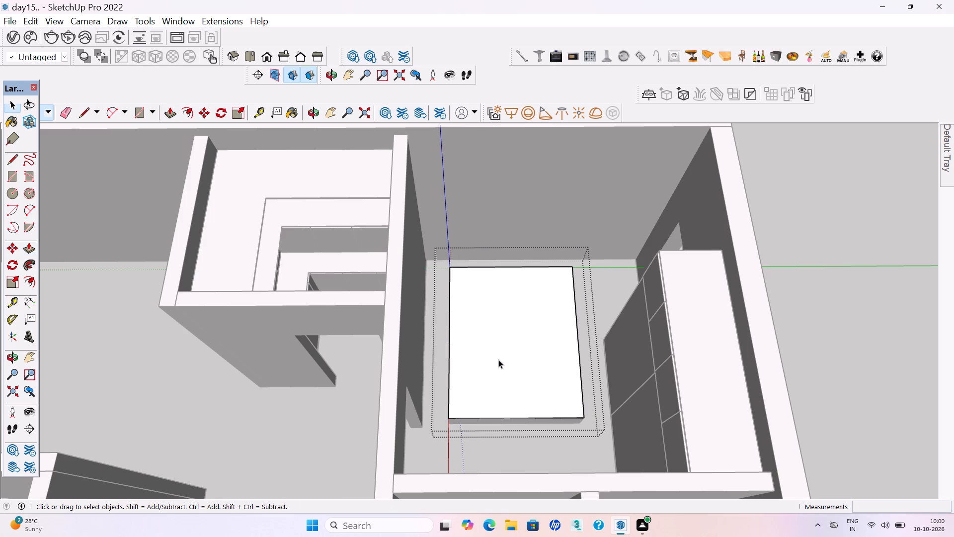
scroll(502, 361, "down", 4)
left_click(743, 354)
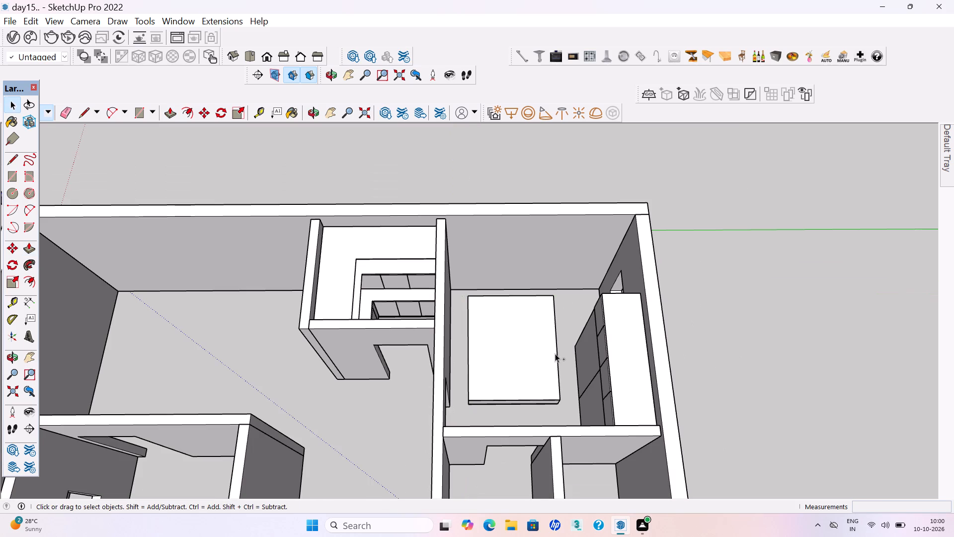
key("ctrl+s")
Place a guide line across the bed's top, about 6 11/16" in from the edge nearest the back wall.
key("t")
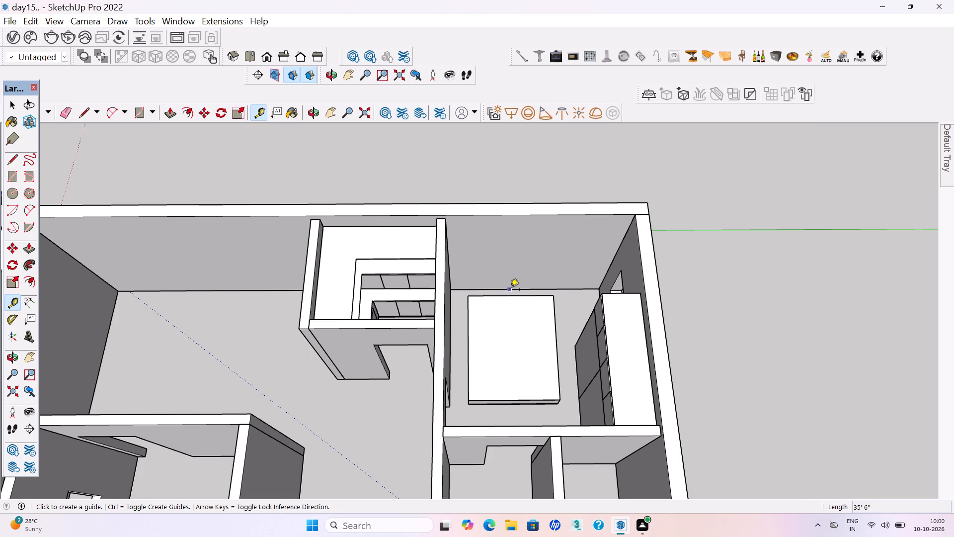
left_click(510, 295)
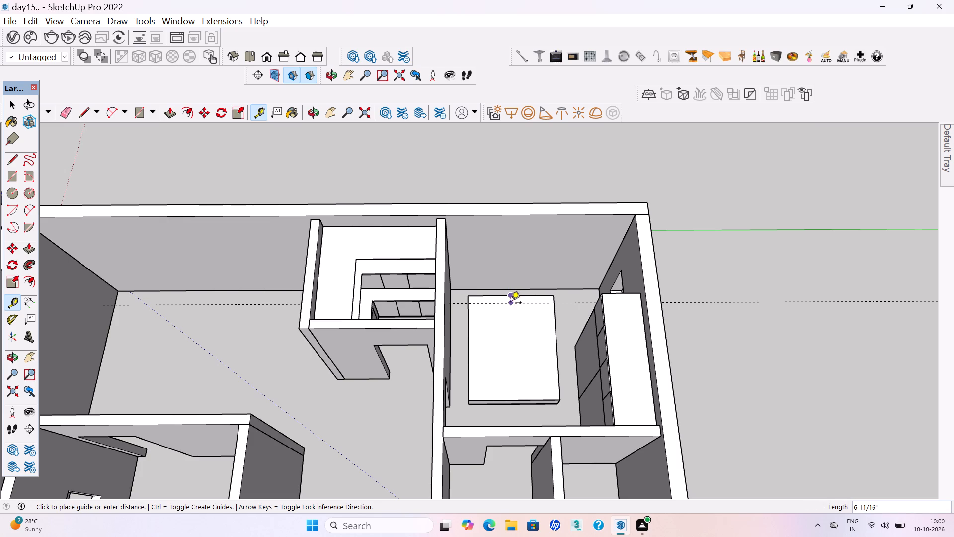
left_click(511, 303)
Draw a rectangle across the bed's top between its back edge and the guide line, and make it a group.
scroll(501, 299, "up", 10)
key("r")
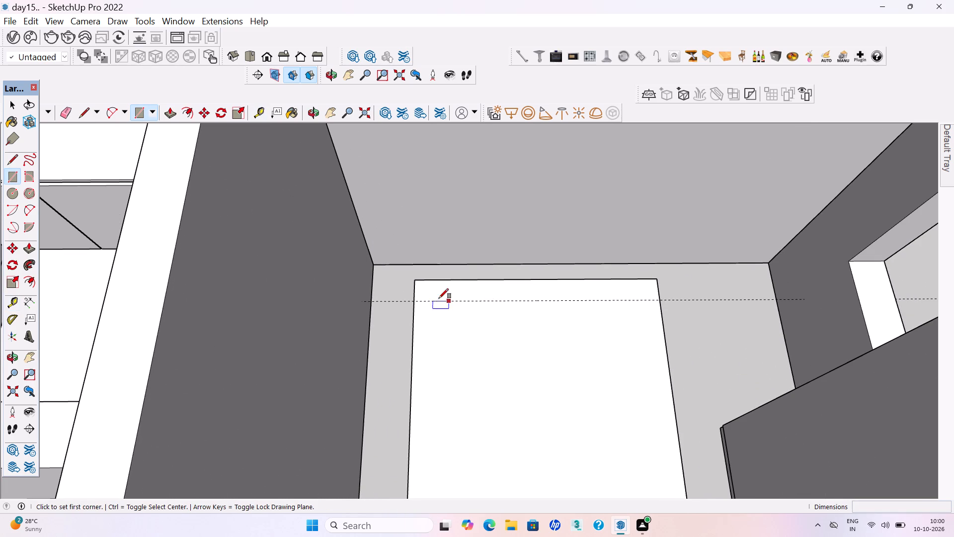
left_click(416, 280)
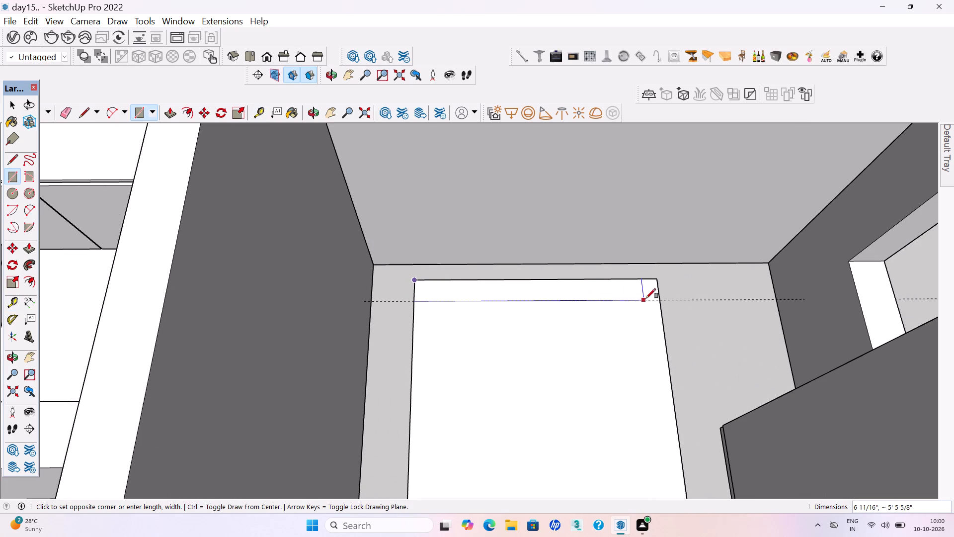
left_click(658, 299)
key("space")
double_click(563, 291)
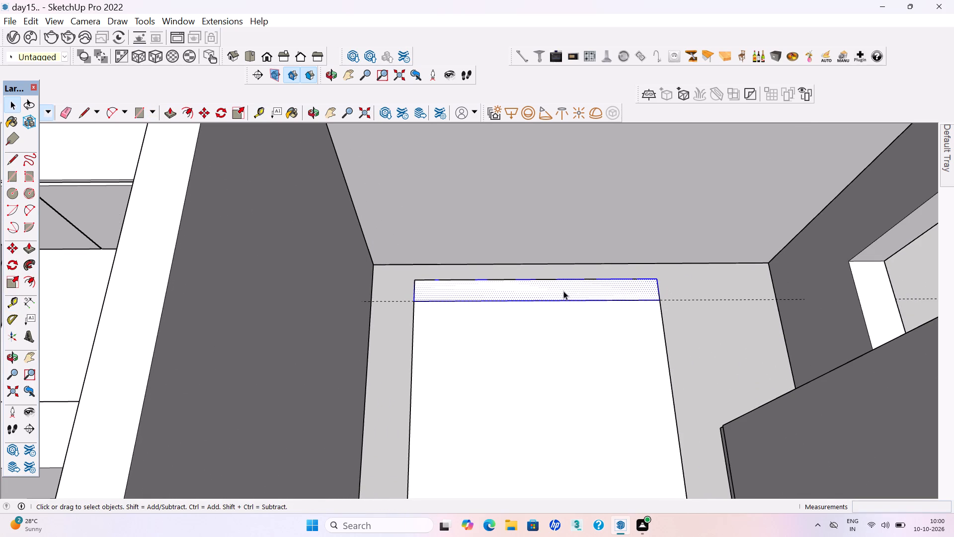
right_click(563, 291)
left_click(596, 154)
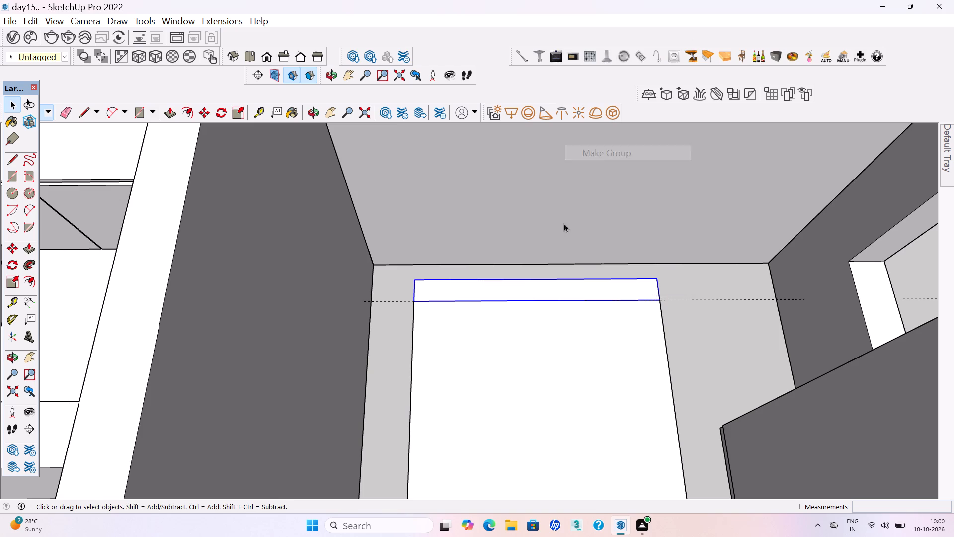
Extrude the narrow strip's face upward inside its group to form a headboard at the back of the bed.
scroll(506, 338, "down", 6)
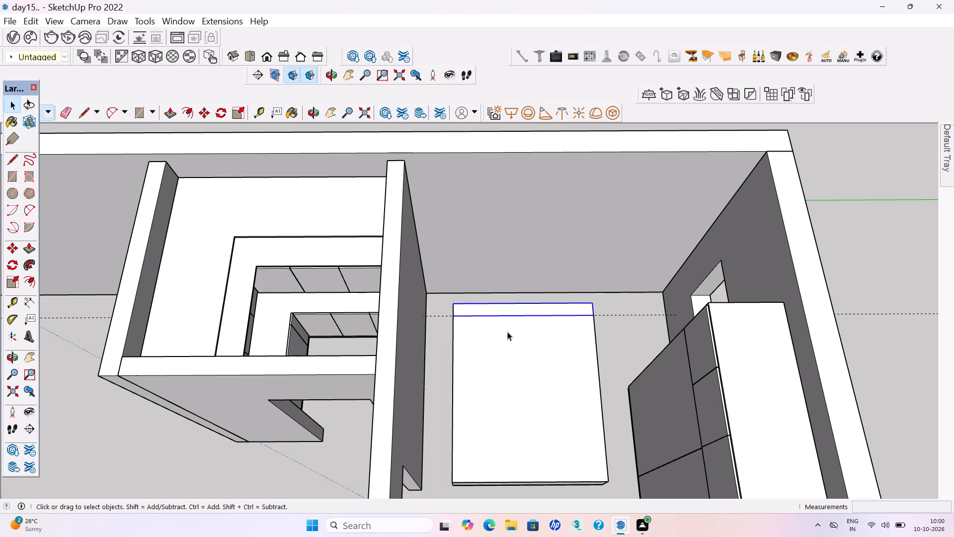
double_click(563, 311)
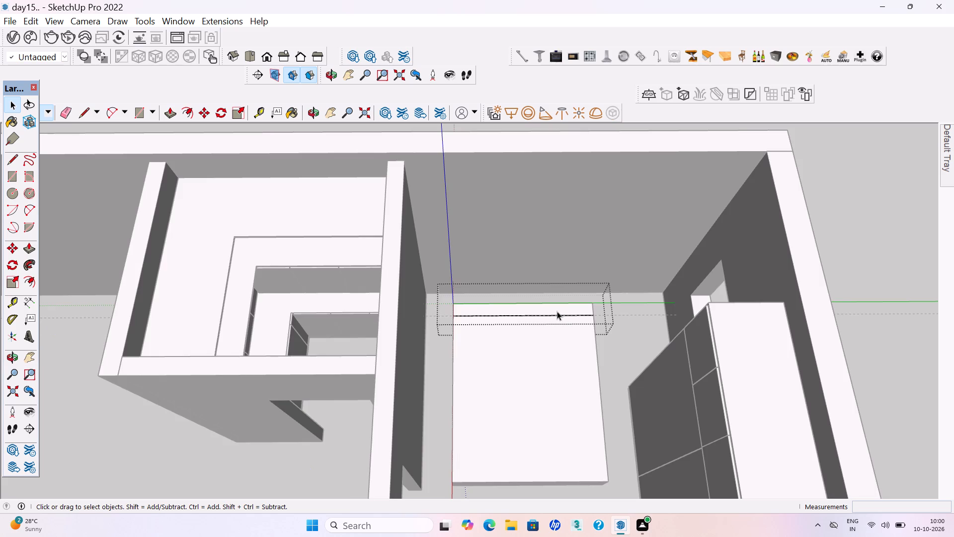
left_click(557, 311)
key("p")
key("Return")
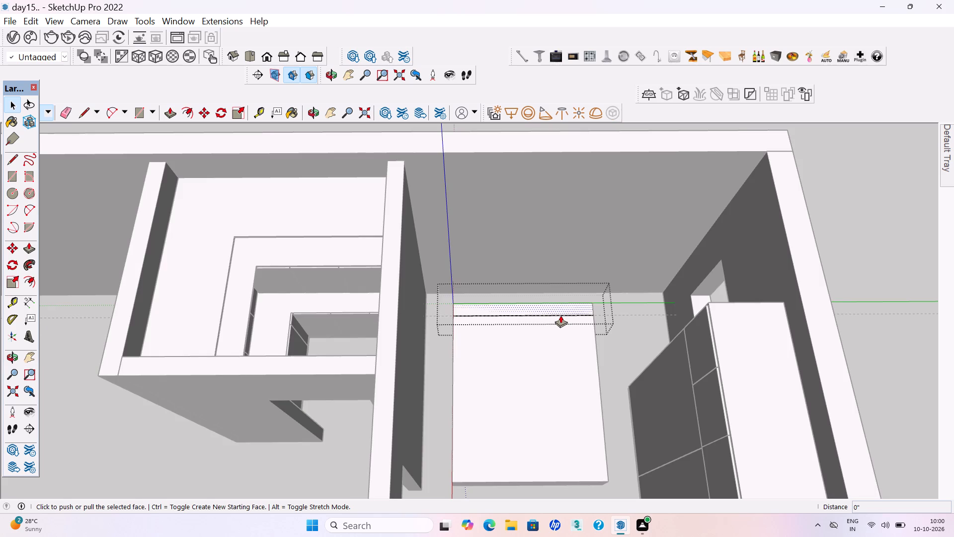
left_click(560, 307)
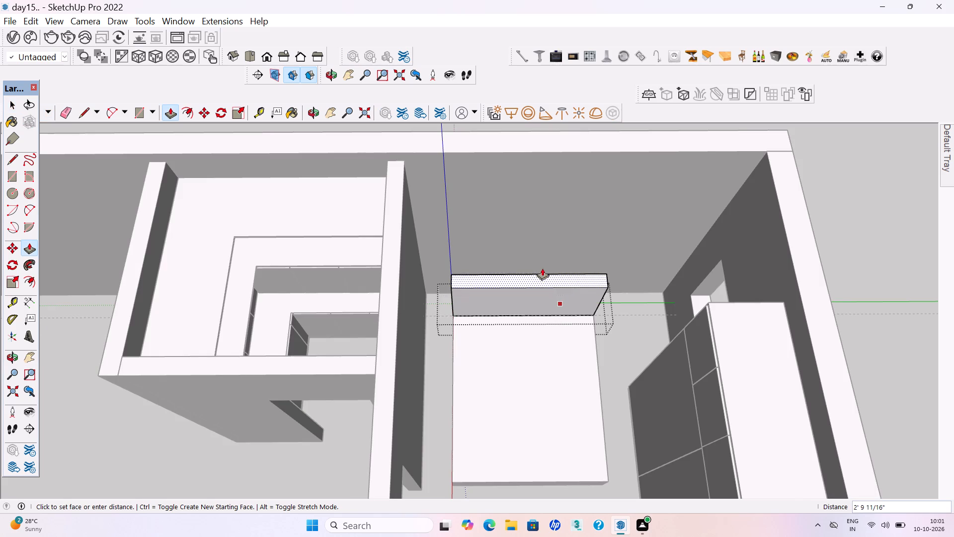
left_click(540, 264)
scroll(547, 267, "down", 11)
key("space")
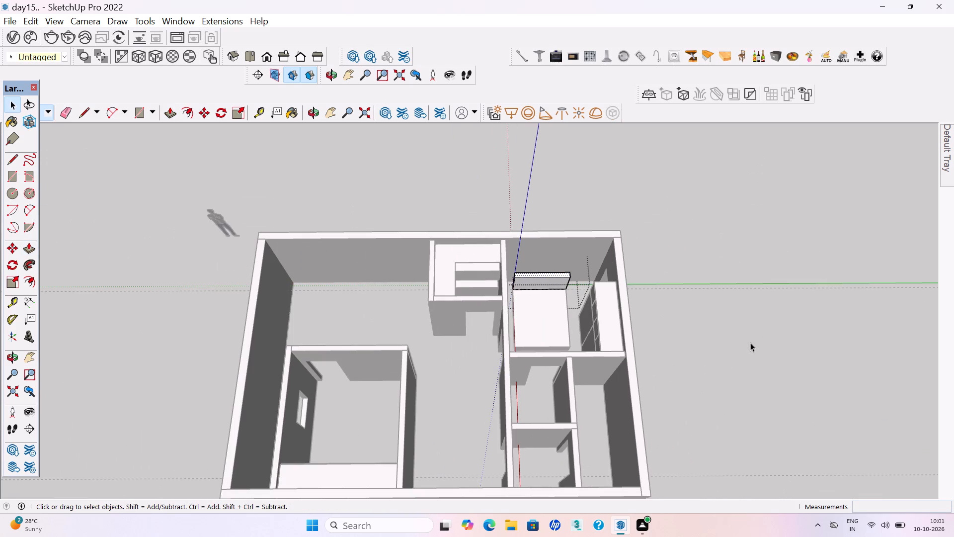
Close the headboard's group and save the model.
left_click(749, 343)
key("ctrl+s")
key("ctrl+s")
key("ctrl+s")
key("ctrl+s")
key("ctrl+s")
key("ctrl+s")
key("ctrl+s")
key("ctrl+s")
key("ctrl+s")
key("ctrl+s")
key("ctrl+s")
key("ctrl+s")
key("ctrl+s")
key("ctrl+s")
key("ctrl+s")
key("ctrl+s")
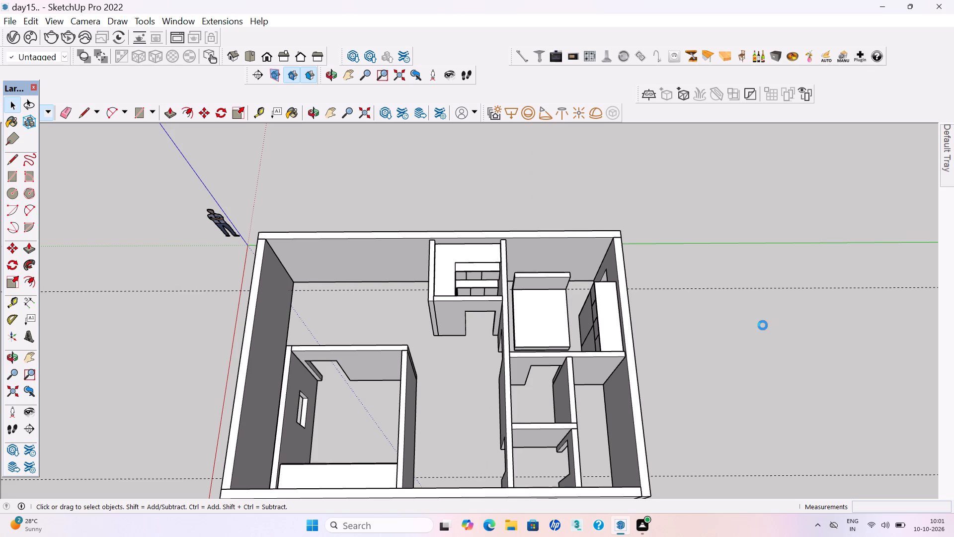
Examine the overall house layout from several angles.
scroll(722, 318, "down", 3)
middle_click_drag(648, 449, 626, 466)
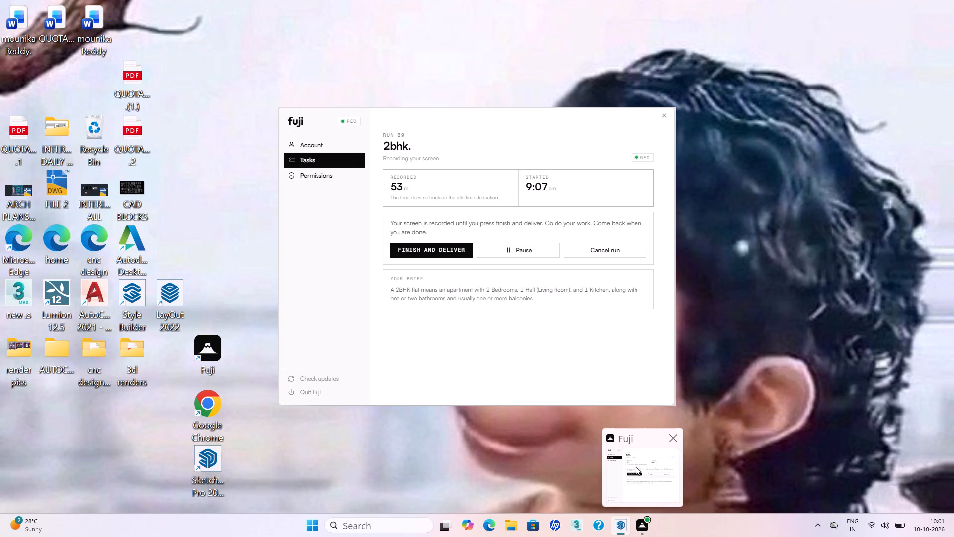
scroll(679, 373, "down", 2)
middle_click_drag(597, 407, 600, 319)
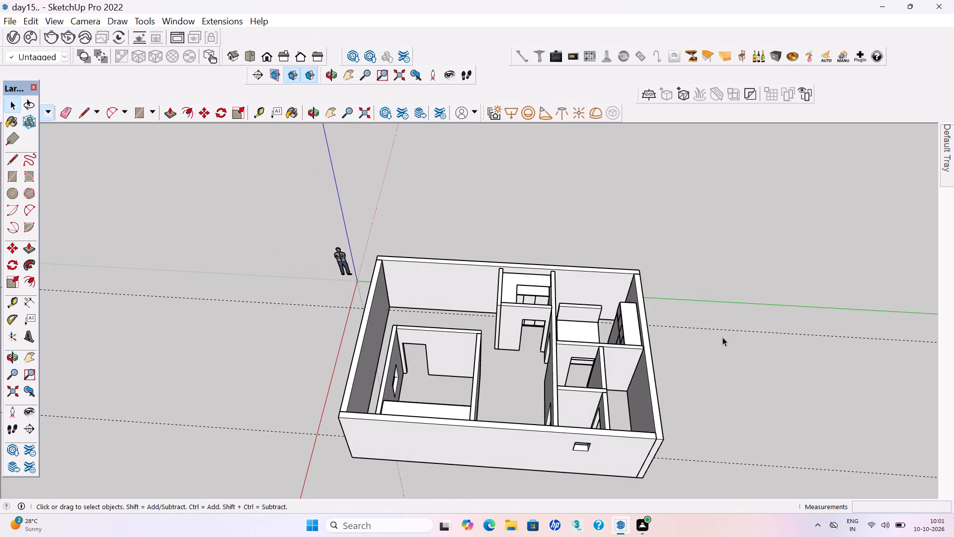
scroll(722, 337, "up", 2)
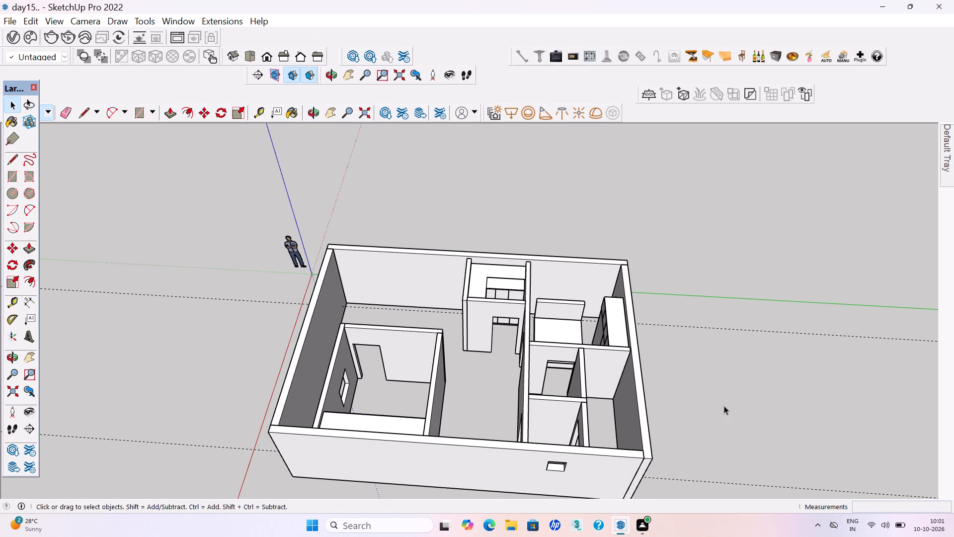
scroll(478, 390, "down", 2)
scroll(369, 391, "down", 2)
middle_click_drag(367, 400, 486, 353)
scroll(482, 327, "up", 6)
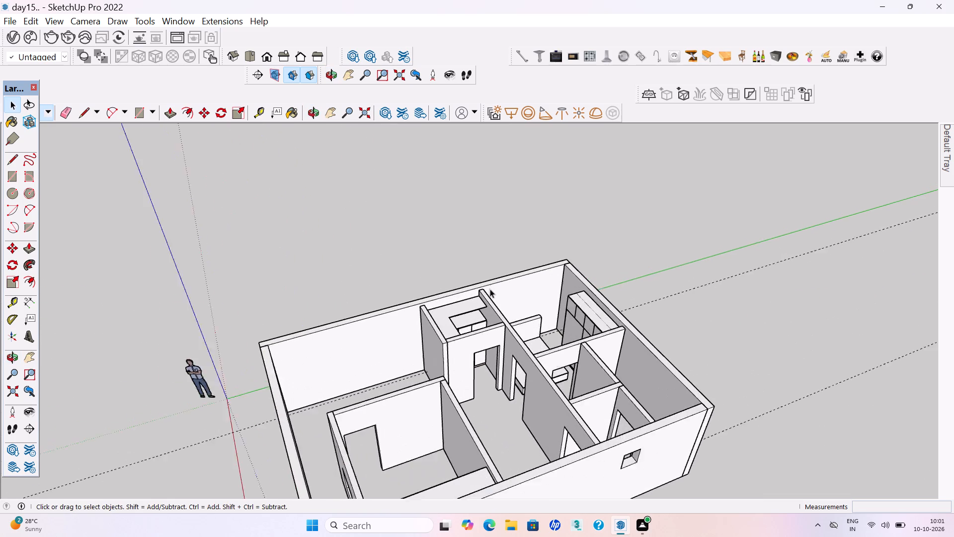
Draw a door rectangle about 1'8" by 1'11" at the wall end of the open front above the kitchen's wall cabinets, and extrude it 18mm.
scroll(490, 289, "up", 7)
middle_click_drag(520, 356, 205, 397)
scroll(580, 368, "down", 1)
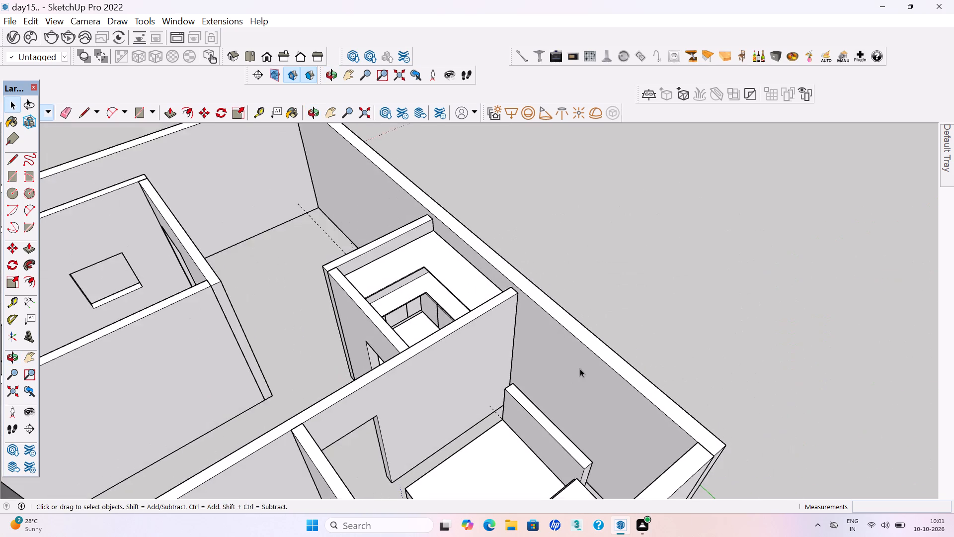
scroll(580, 368, "down", 2)
middle_click_drag(578, 366, 461, 336)
scroll(384, 288, "up", 15)
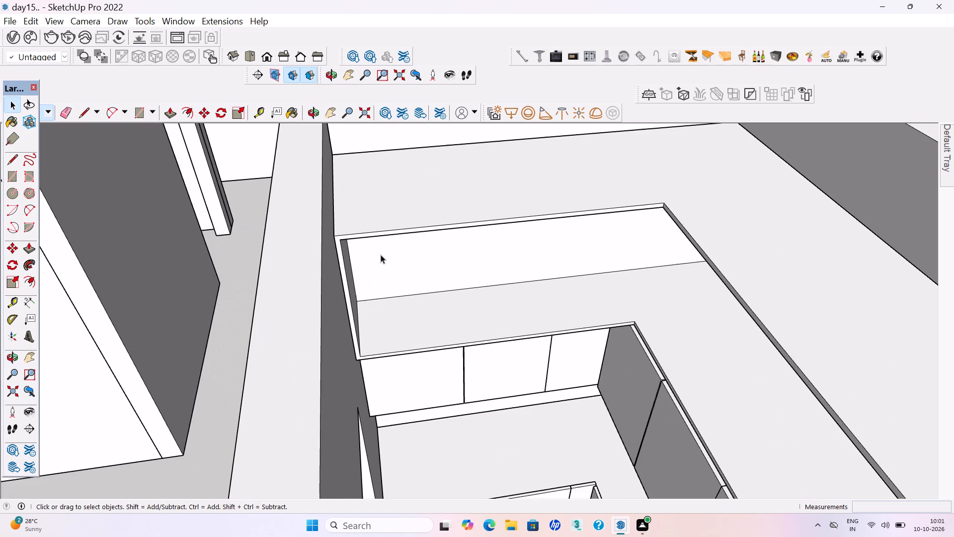
key("r")
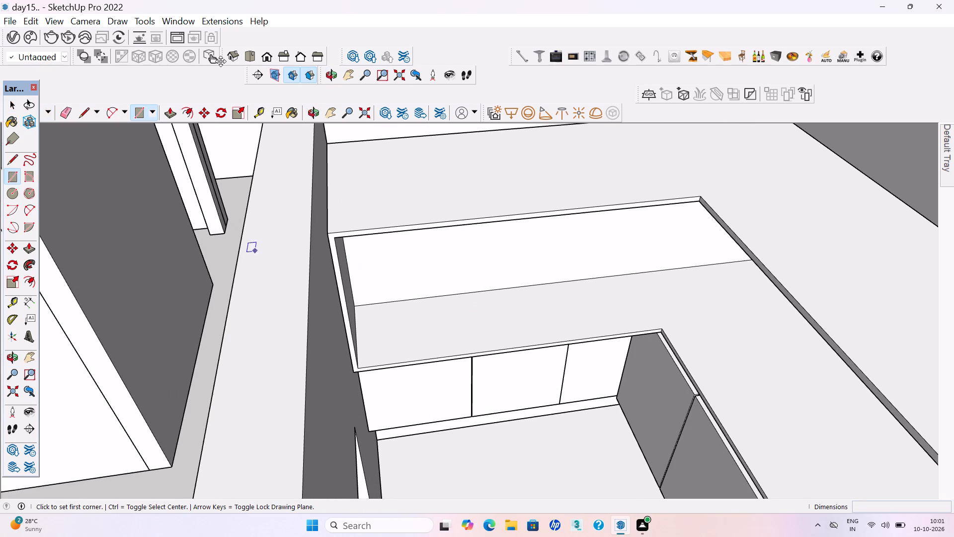
left_click(327, 234)
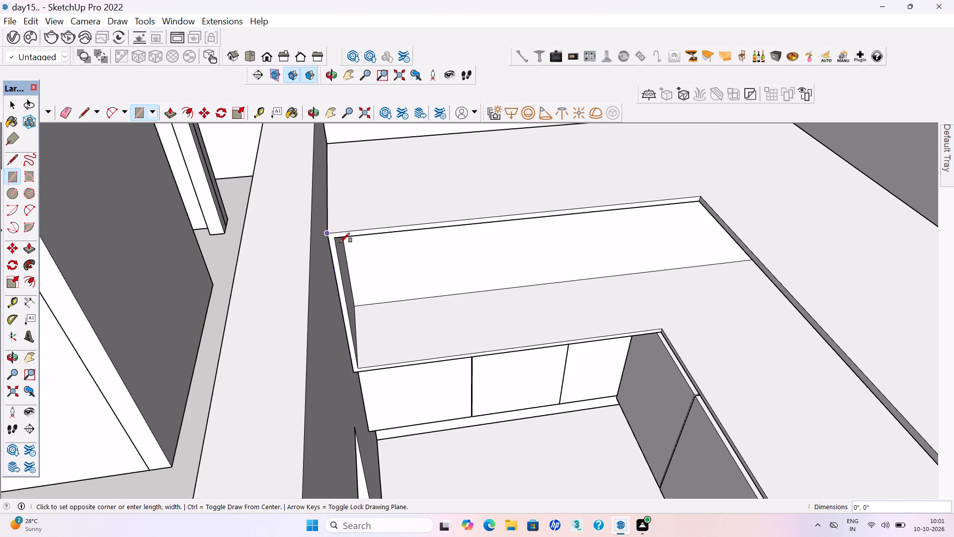
left_click(490, 350)
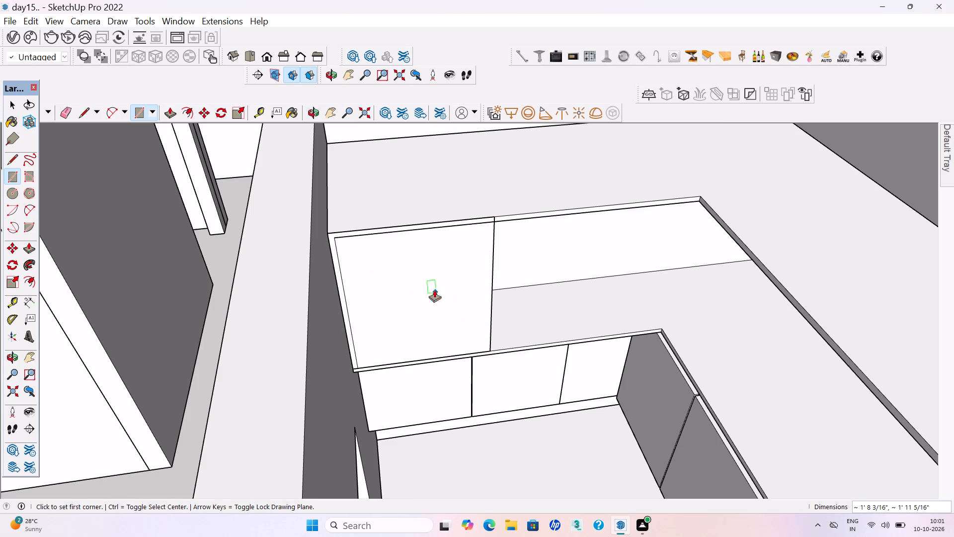
key("p")
left_click(368, 265)
type("18mm")
key("Return")
key("space")
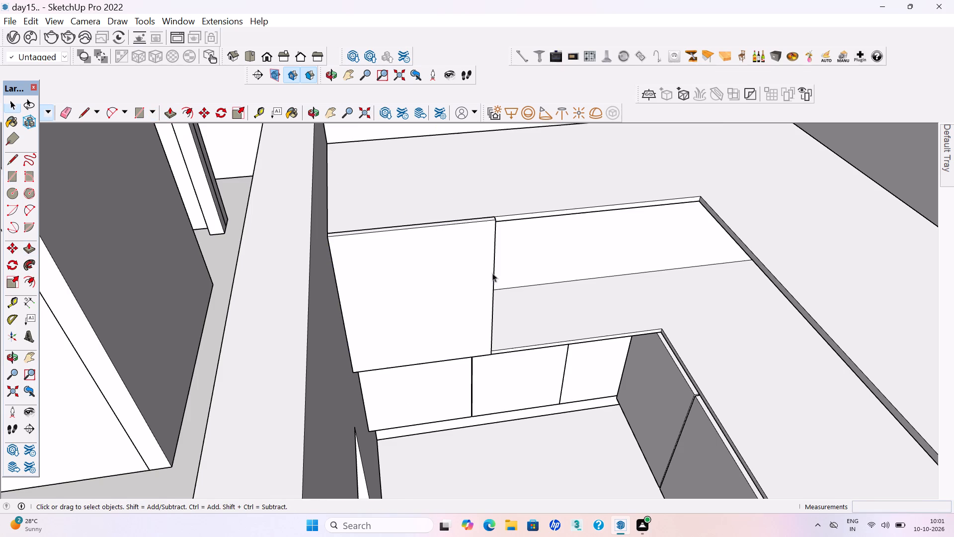
Select the whole 18mm door panel and make it a group.
middle_click_drag(459, 249, 412, 313)
triple_click(430, 301)
right_click(431, 301)
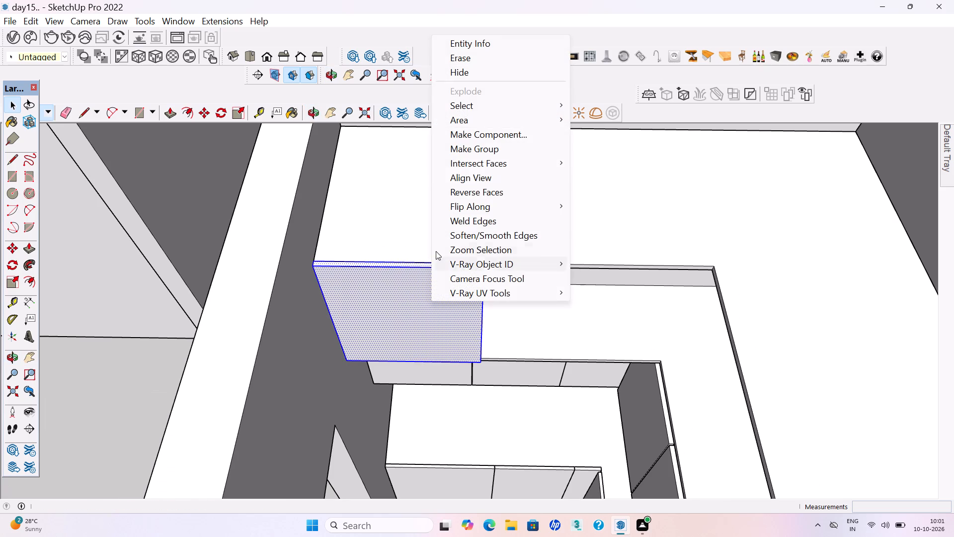
left_click(458, 146)
Draw a door rectangle about 1'3" by 1'11" beside the first upper door panel and extrude it about 11/16", flush with that panel.
scroll(345, 339, "down", 3)
scroll(427, 345, "up", 3)
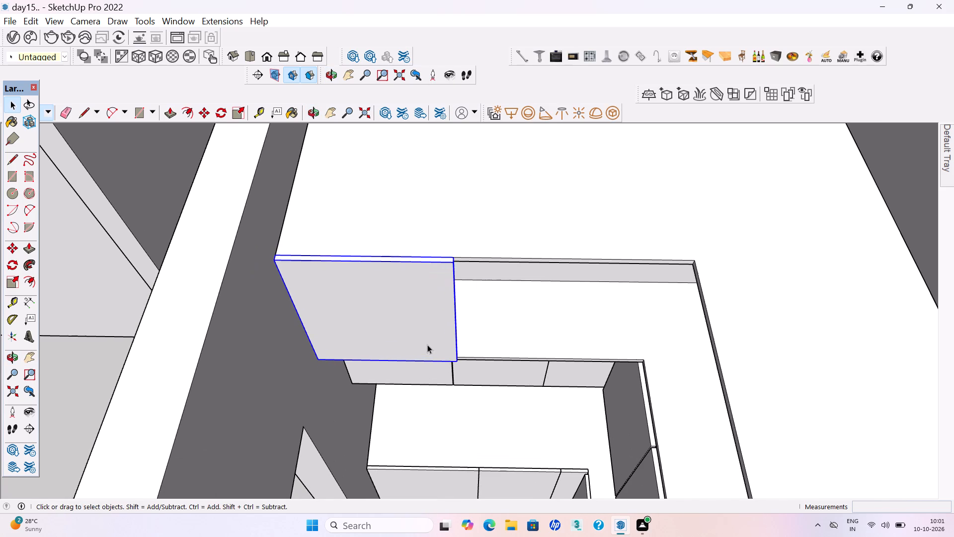
key("r")
scroll(458, 246, "up", 15)
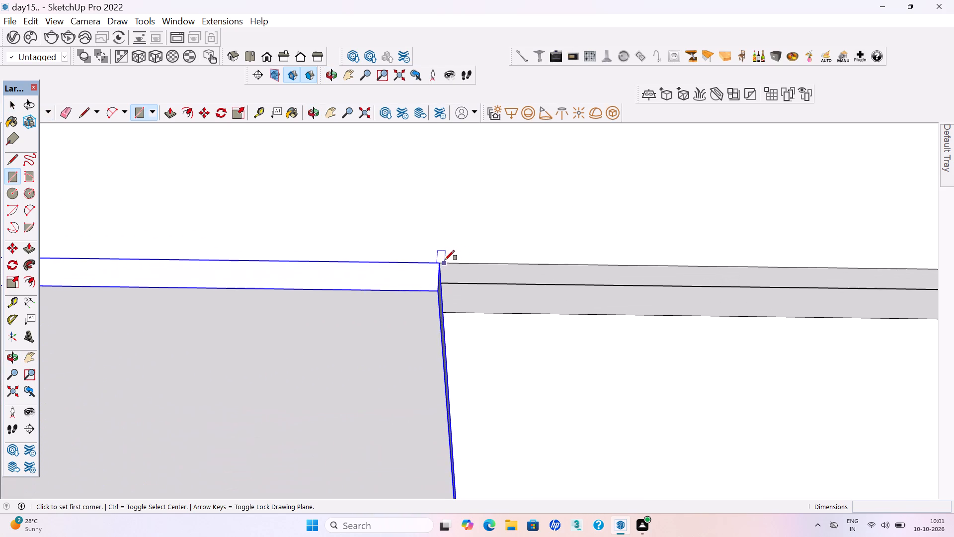
scroll(445, 260, "up", 4)
left_click(442, 263)
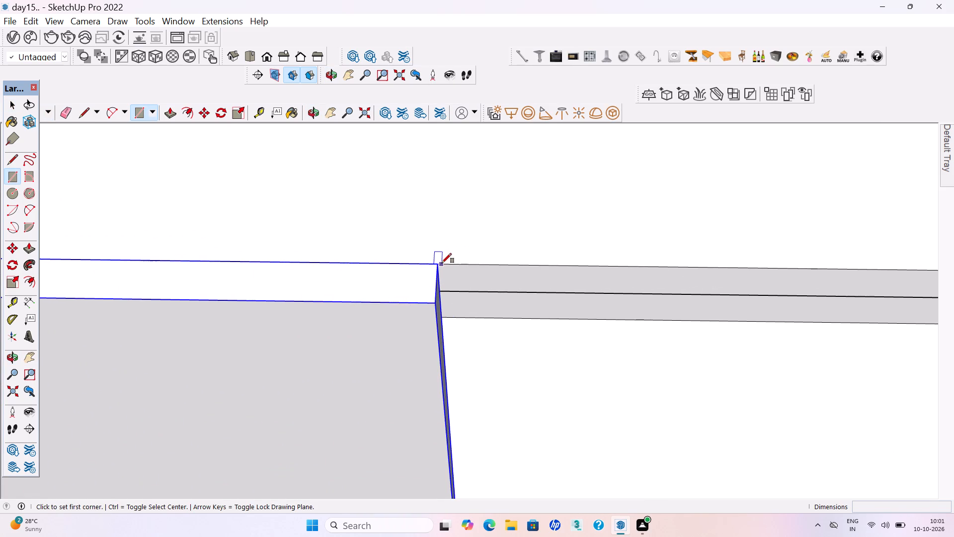
scroll(442, 263, "down", 18)
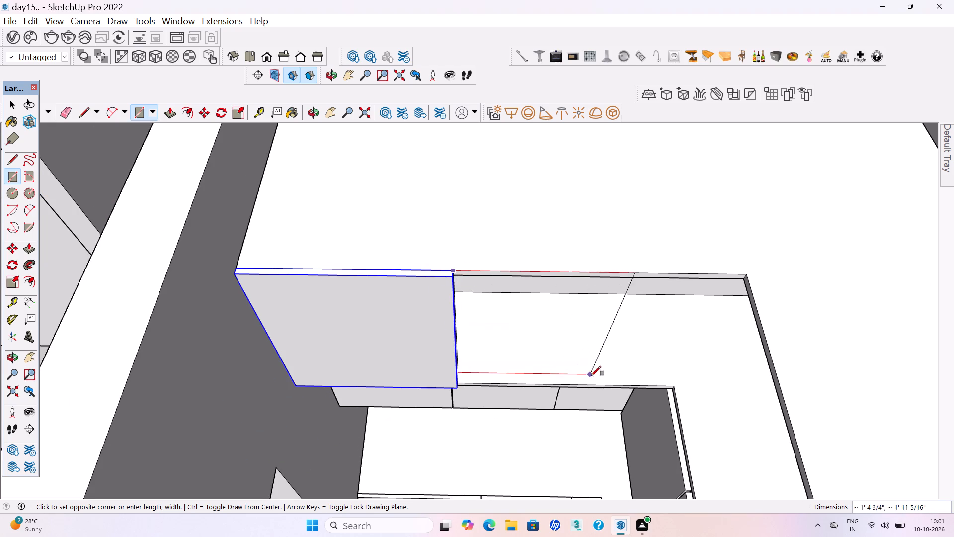
left_click(578, 387)
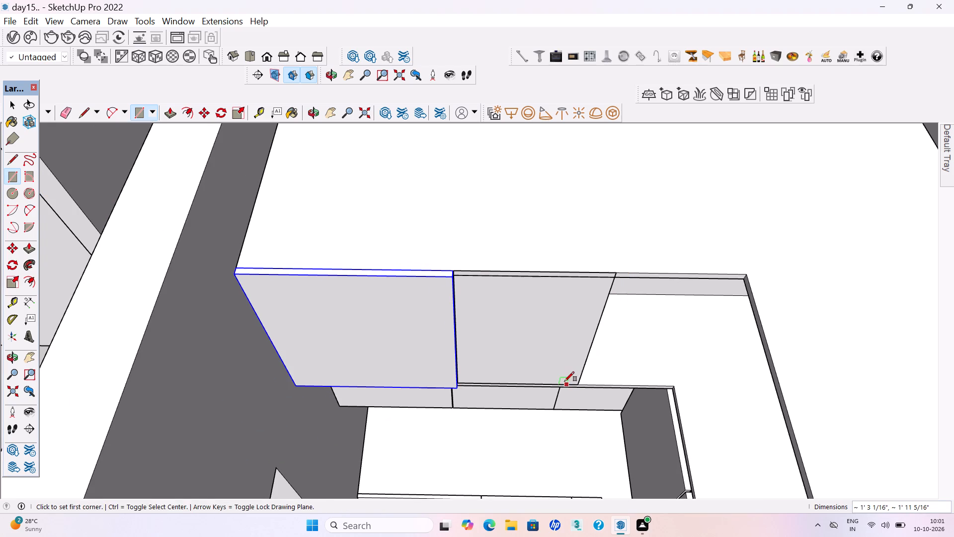
key("p")
left_click(469, 311)
left_click(419, 315)
key("space")
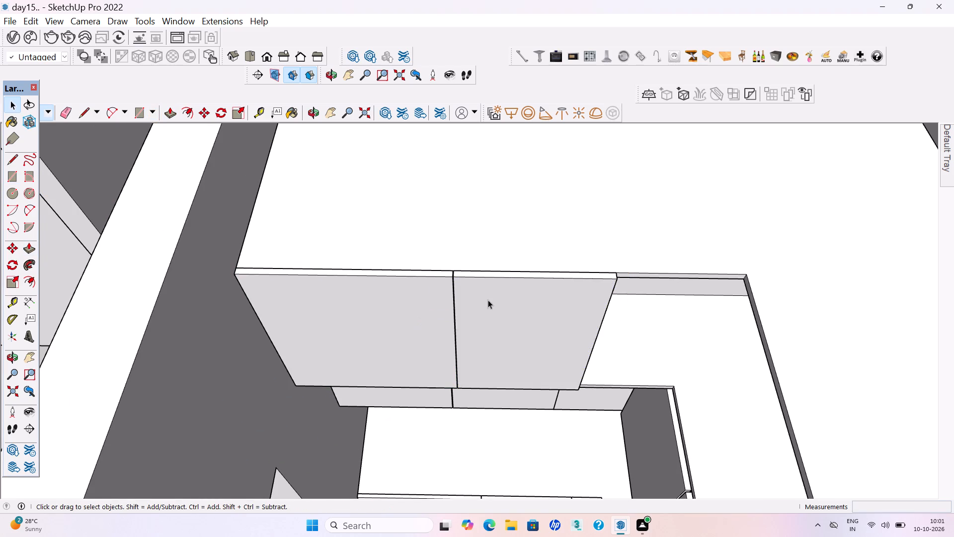
Select the whole second door panel and make it a group.
triple_click(489, 300)
right_click(491, 300)
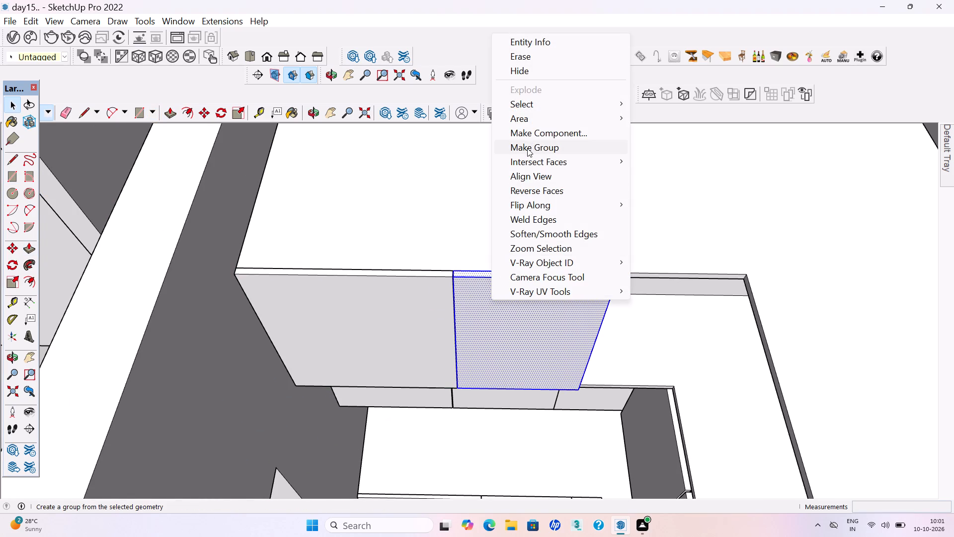
left_click(527, 148)
Draw a door rectangle about 1' by 1'11" from the second panel to the inner corner and extrude it about 11/16", flush with its neighbour.
scroll(420, 222, "down", 3)
middle_click_drag(436, 249, 440, 214)
scroll(579, 242, "up", 3)
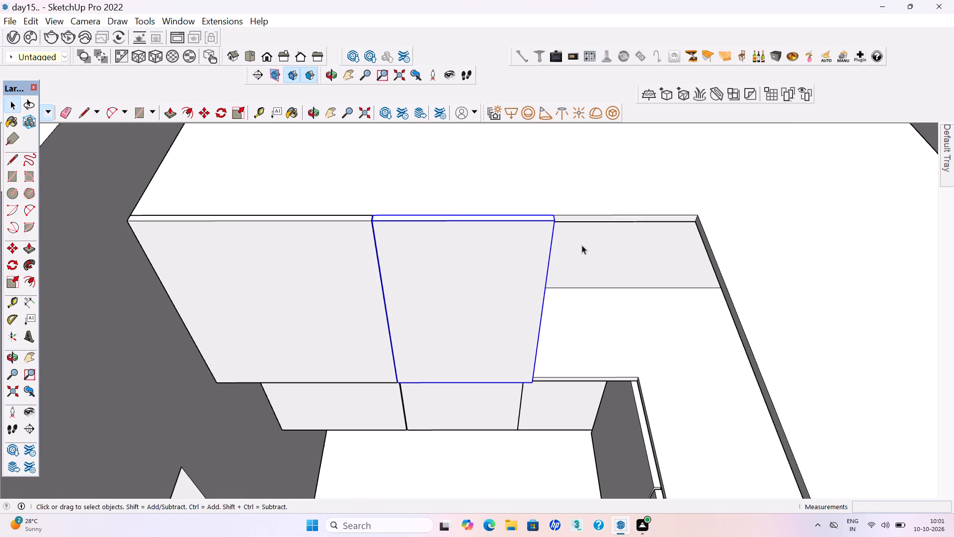
key("r")
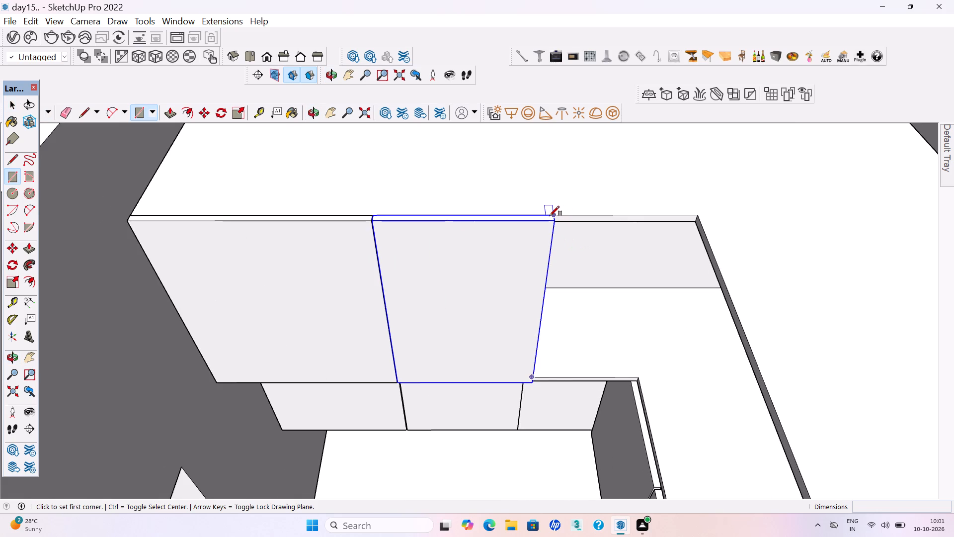
left_click(553, 216)
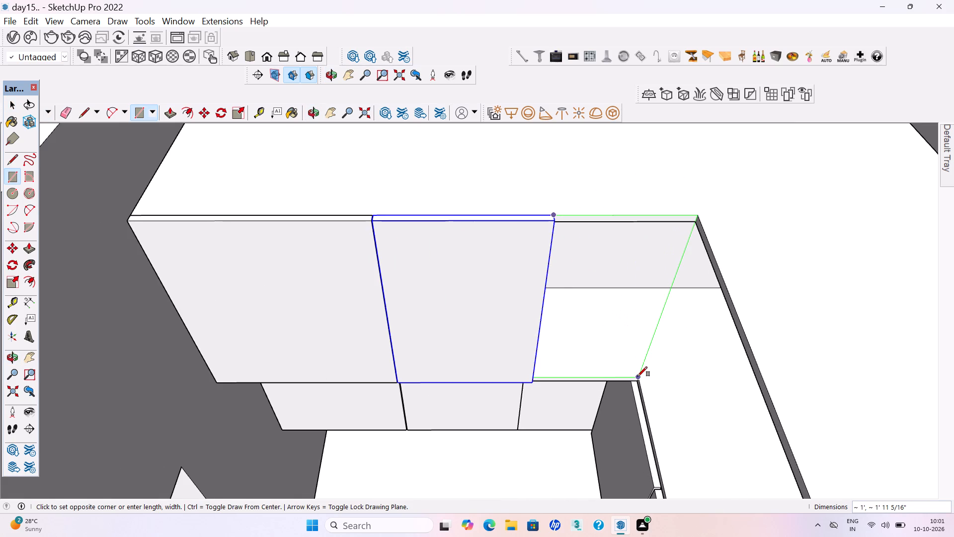
left_click(637, 376)
key("p")
left_click(572, 283)
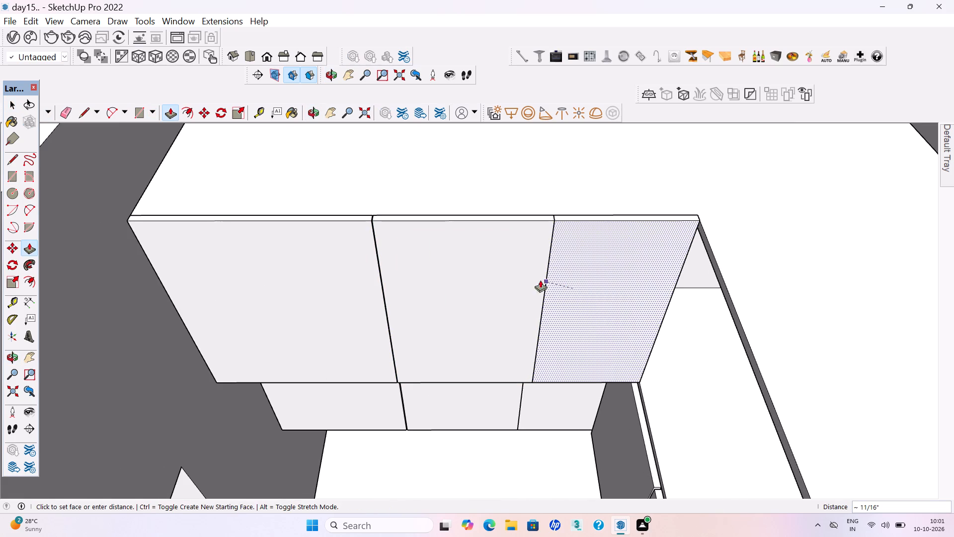
left_click(508, 276)
key("space")
Select the whole third door panel and make it a group.
triple_click(585, 260)
right_click(585, 260)
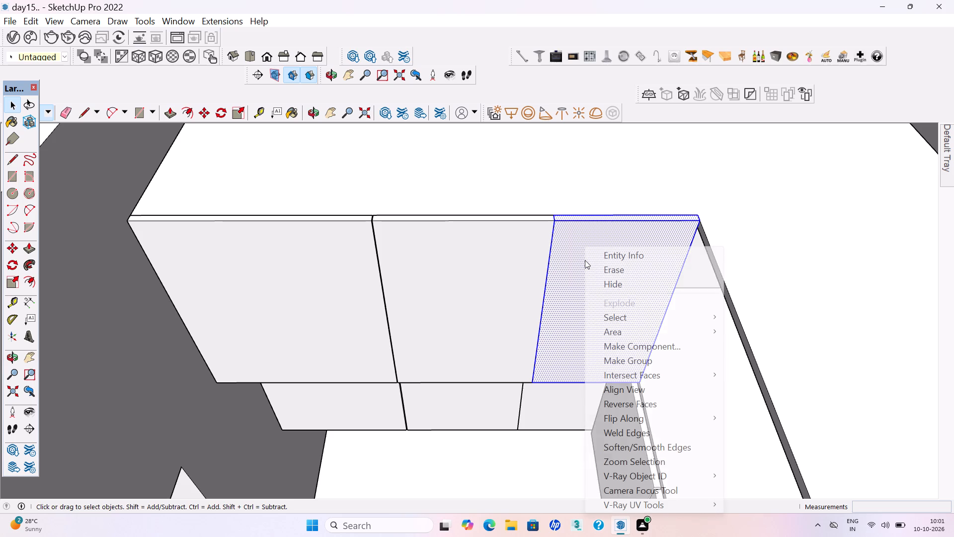
left_click(613, 364)
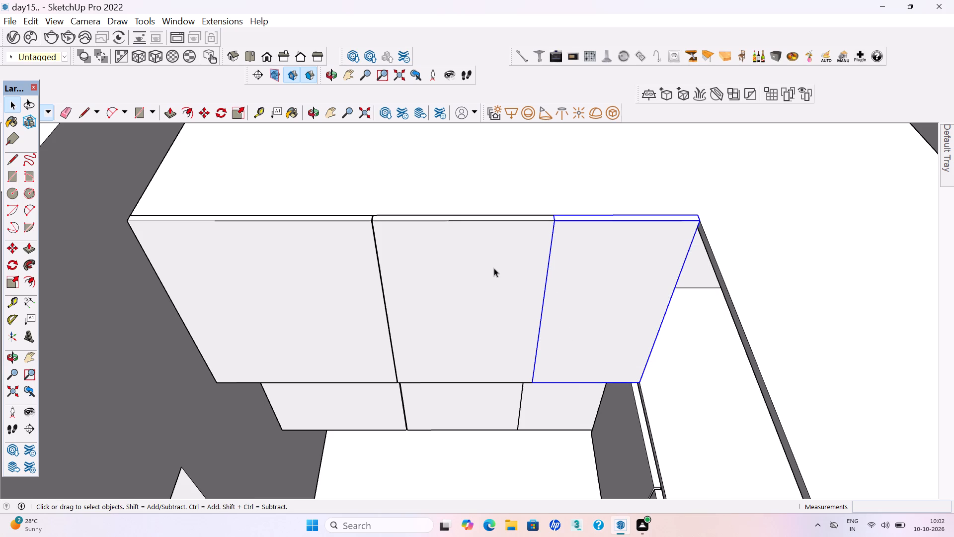
Clear the selection and save the model.
scroll(491, 251, "down", 3)
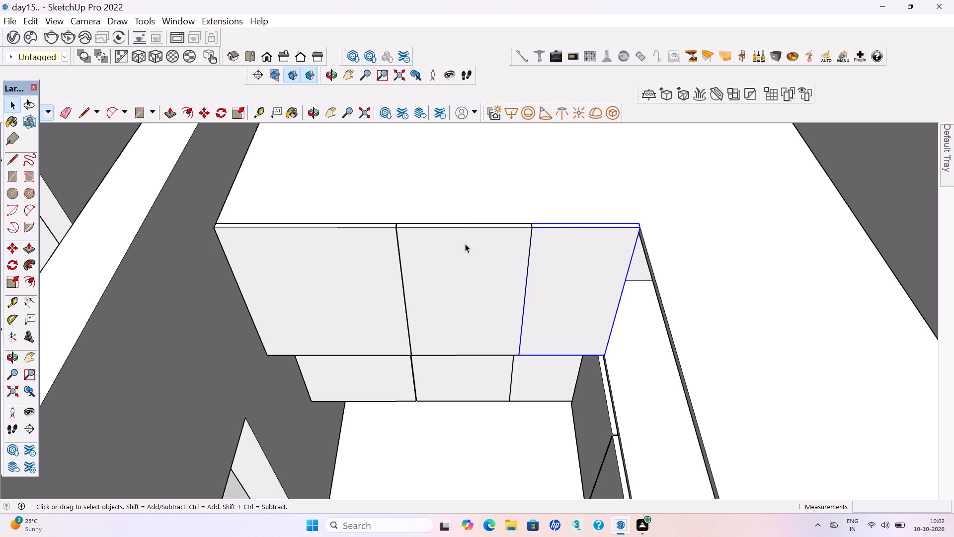
scroll(466, 243, "down", 14)
left_click(644, 268)
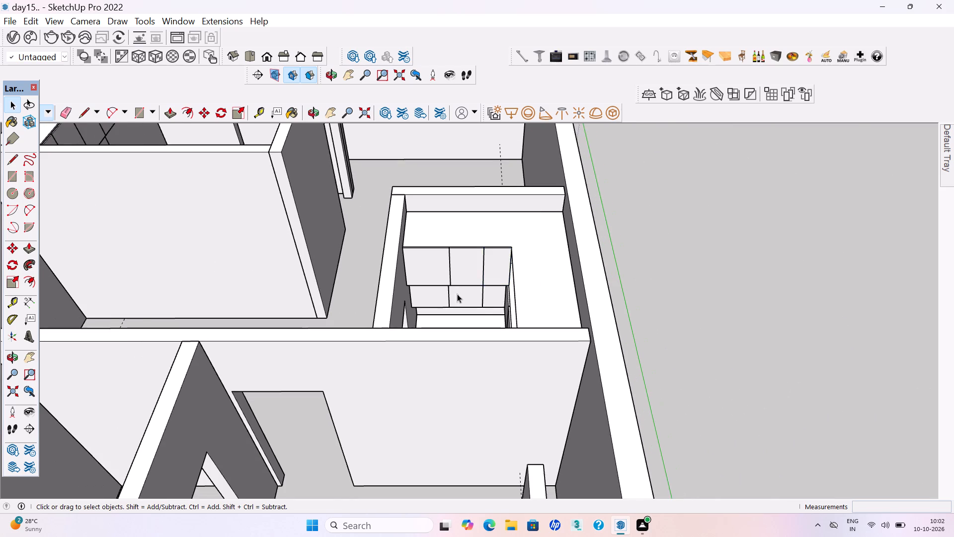
scroll(421, 292, "down", 2)
middle_click_drag(390, 281, 527, 308)
middle_click(533, 310)
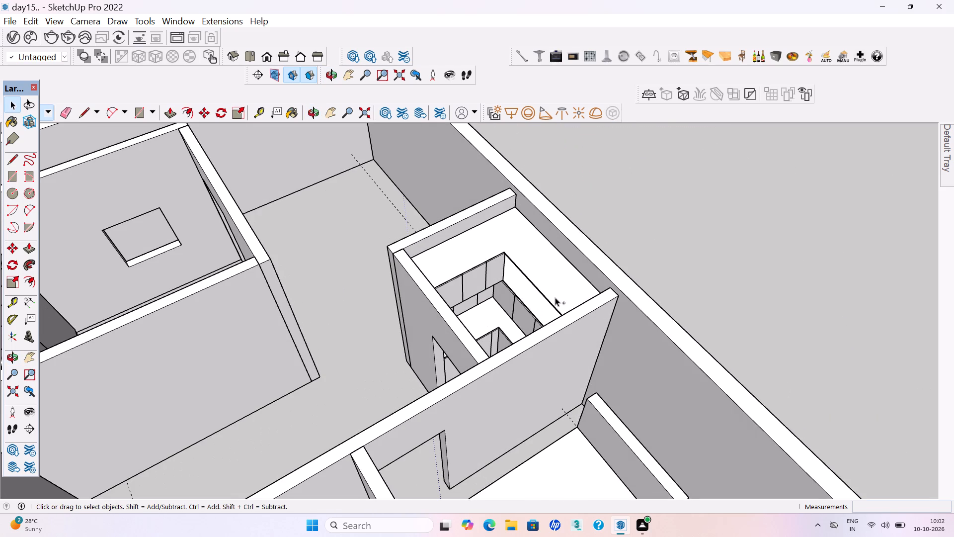
key("ctrl+s")
key("ctrl+s")
key("ctrl+s")
Draw a door rectangle about 1'7" by 1'11" from the inner corner along the adjacent open upper cabinet front, and extrude it 18mm.
scroll(373, 280, "down", 4)
middle_click_drag(354, 277, 539, 265)
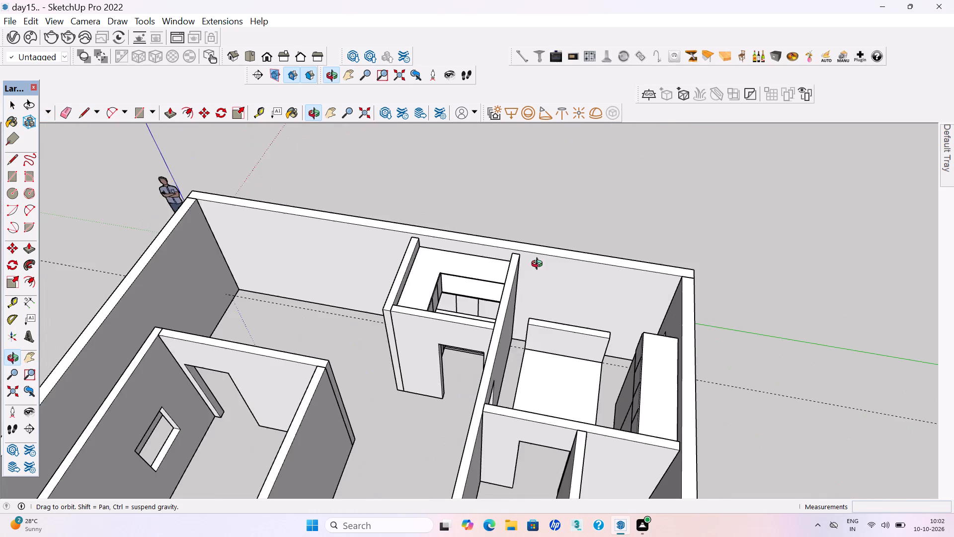
middle_click_drag(539, 265, 603, 240)
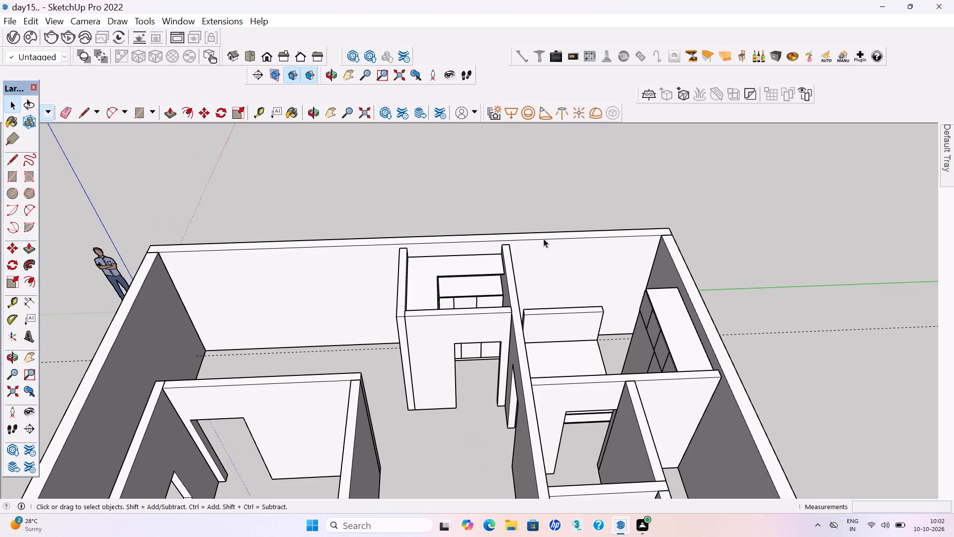
scroll(456, 296, "down", 1)
middle_click_drag(454, 297, 470, 291)
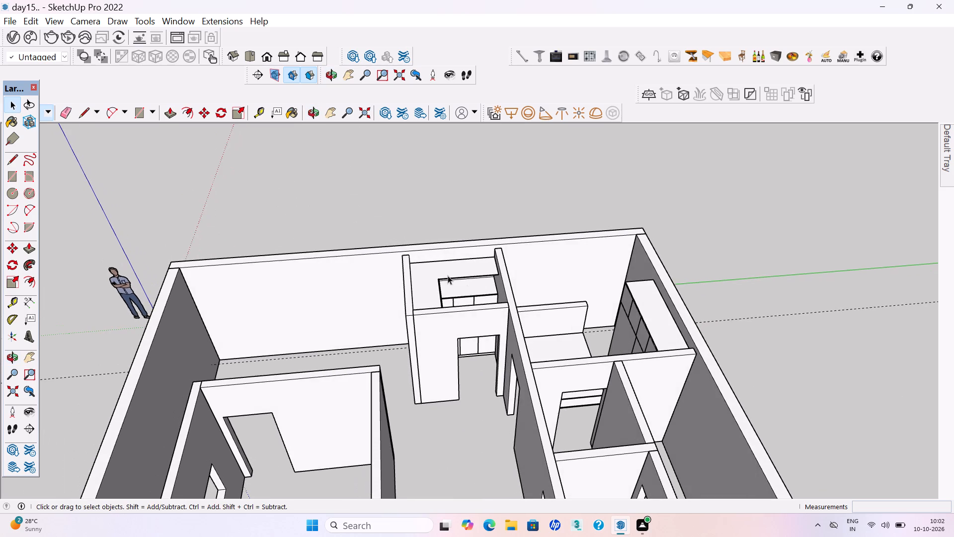
scroll(448, 274, "up", 15)
middle_click_drag(456, 300, 409, 294)
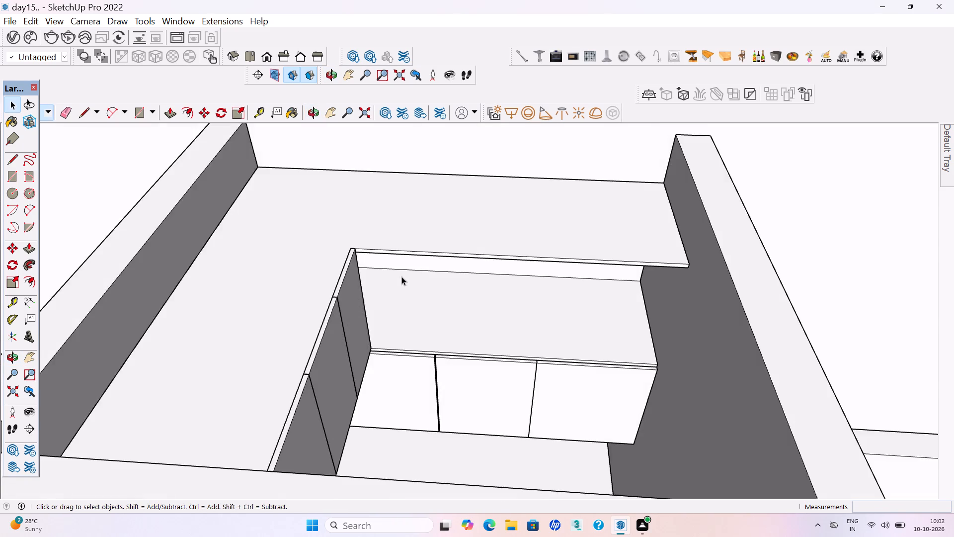
scroll(393, 269, "up", 4)
key("r")
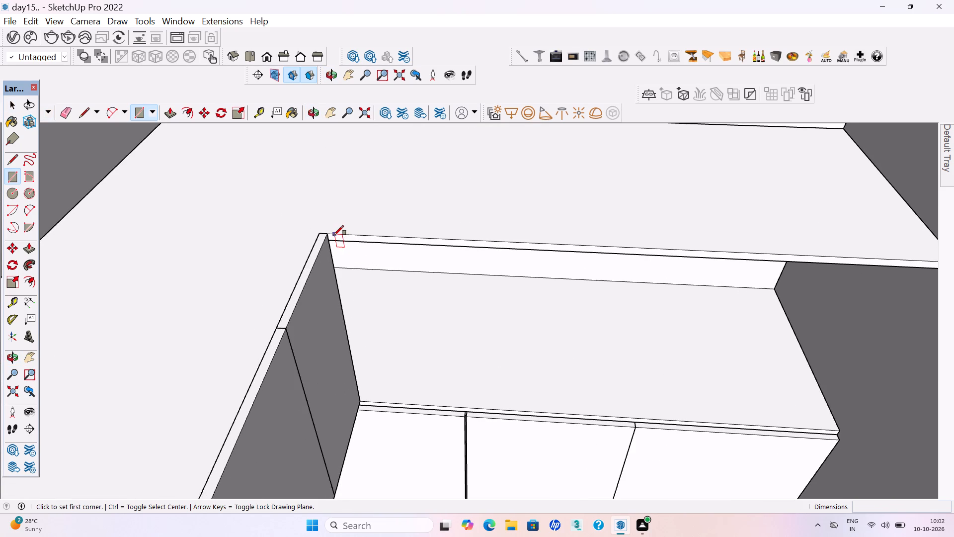
left_click(332, 234)
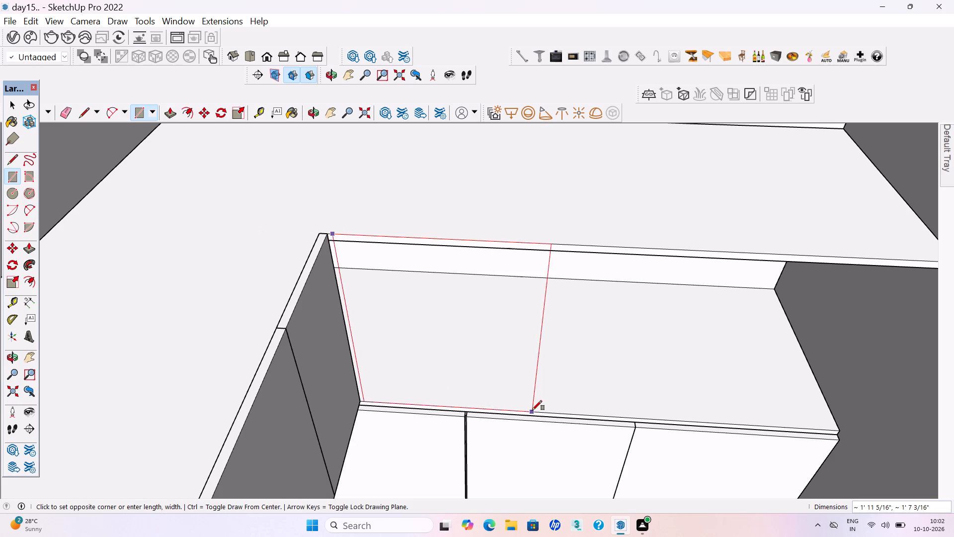
left_click(533, 410)
key("p")
left_click(400, 307)
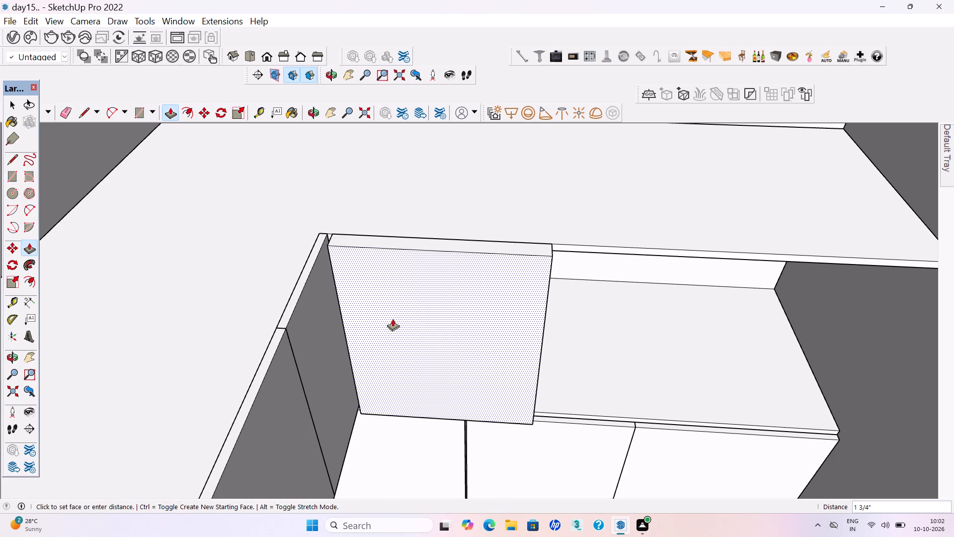
type("18mm")
key("Return")
key("space")
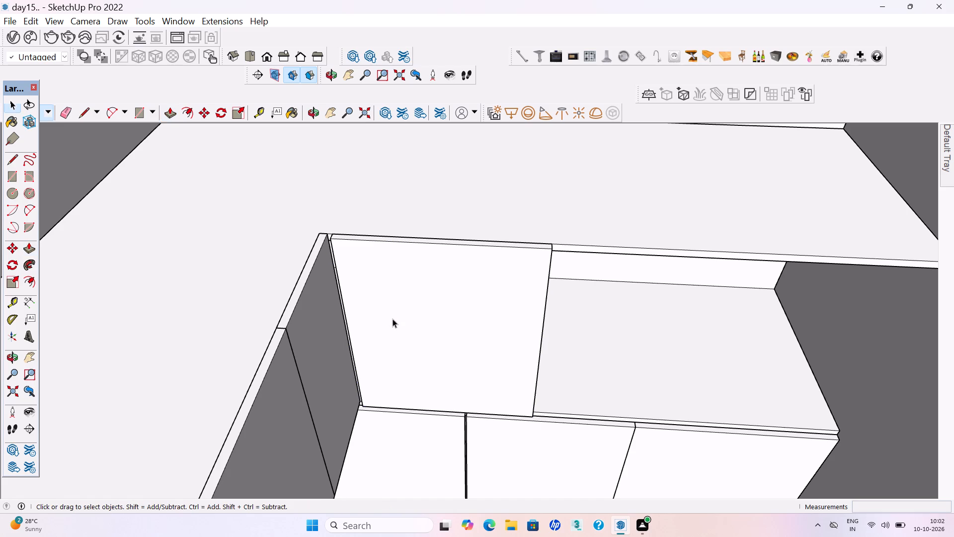
Select the whole new corner door panel on the adjacent front and make it a group.
middle_click_drag(446, 238, 425, 296)
triple_click(425, 293)
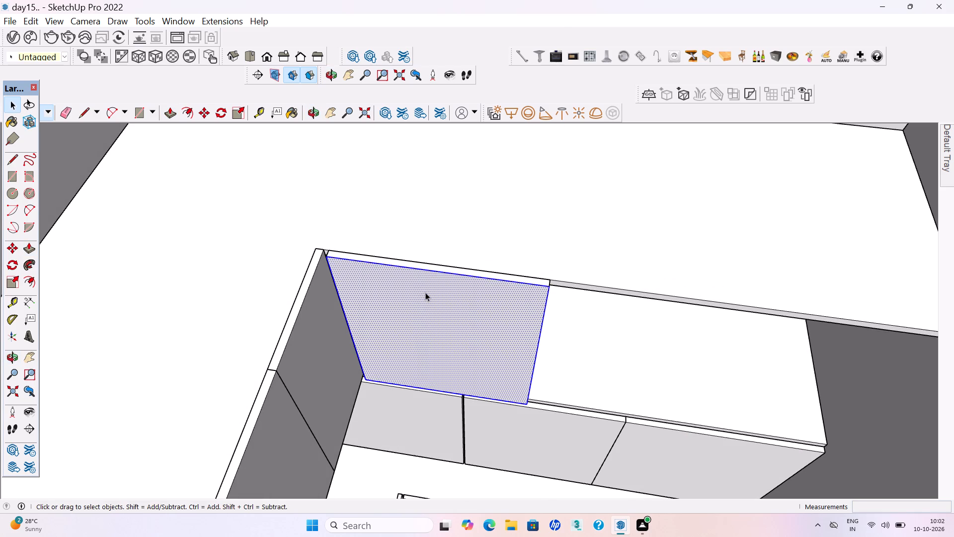
right_click(425, 292)
left_click(478, 138)
Draw a door rectangle about 1'4" by 1'11" beside the grouped corner panel and extrude it about 11/16", flush with that panel.
scroll(405, 289, "down", 5)
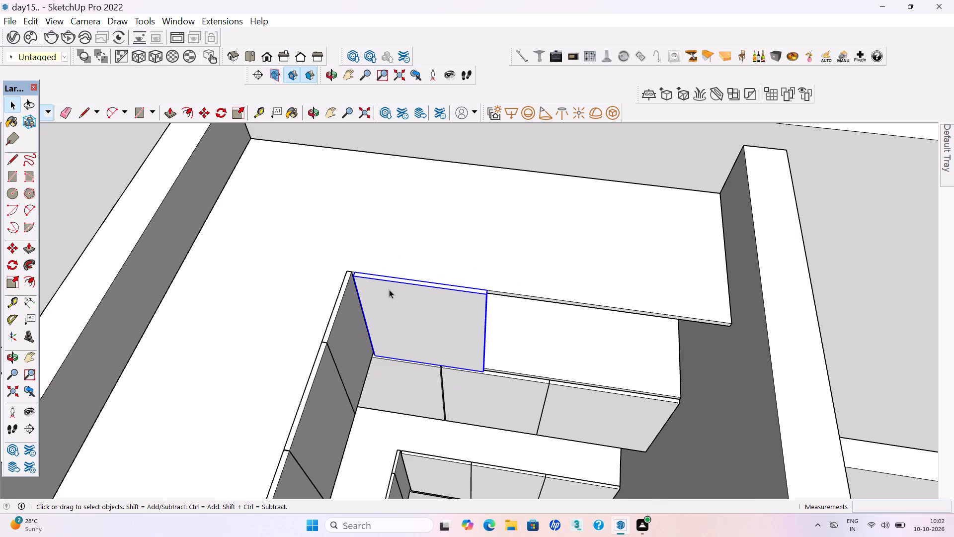
scroll(389, 289, "down", 2)
key("r")
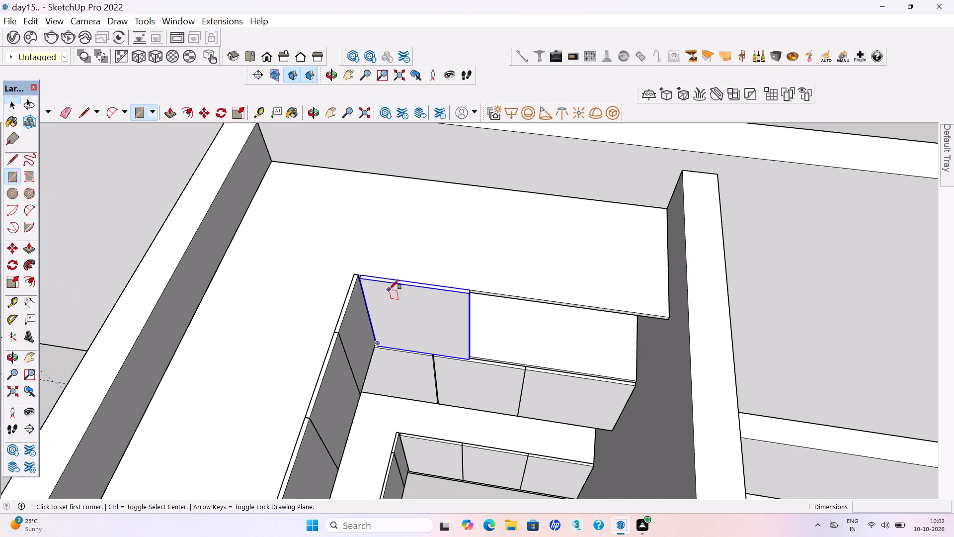
scroll(497, 283, "up", 11)
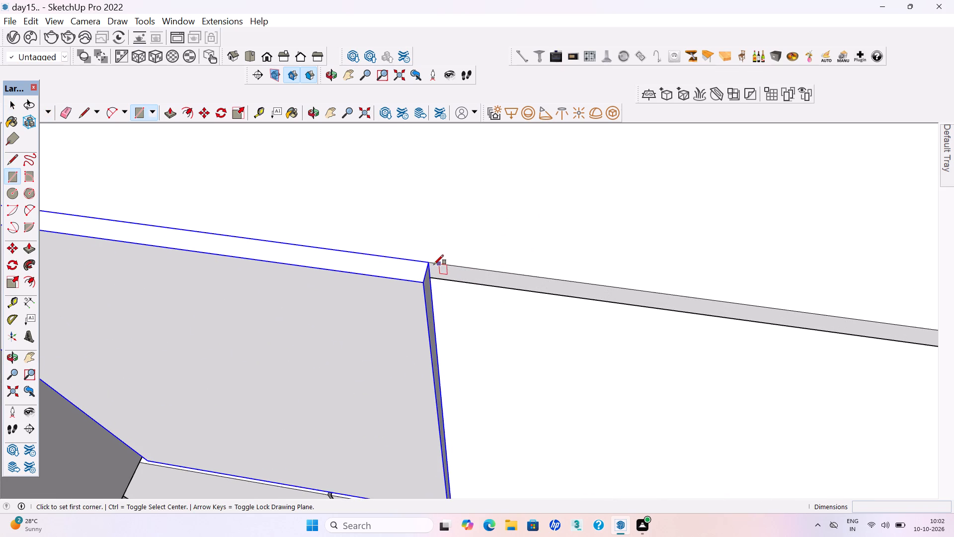
left_click(433, 265)
scroll(433, 265, "down", 12)
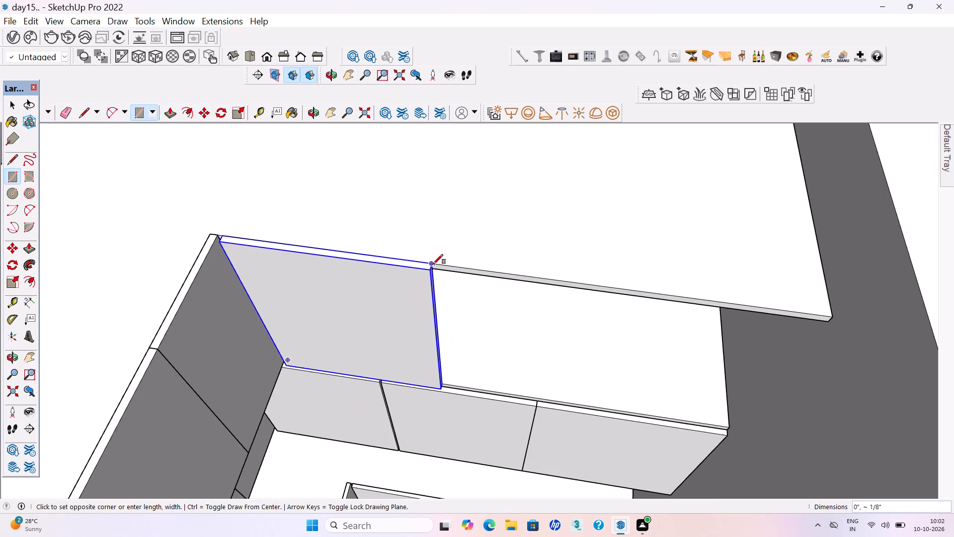
left_click(580, 408)
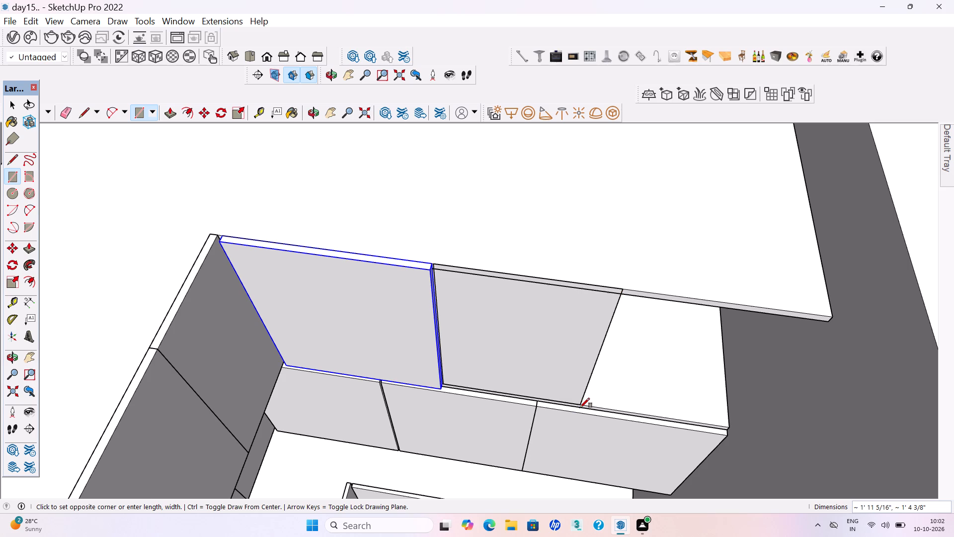
key("p")
left_click(451, 305)
left_click(400, 300)
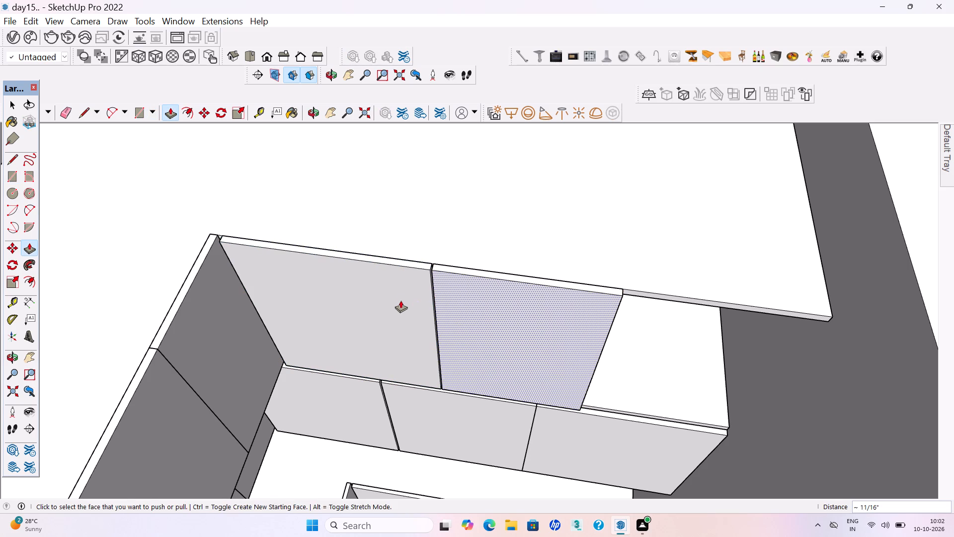
key("space")
Select the whole second door panel on this front and make it a group.
triple_click(469, 303)
right_click(469, 303)
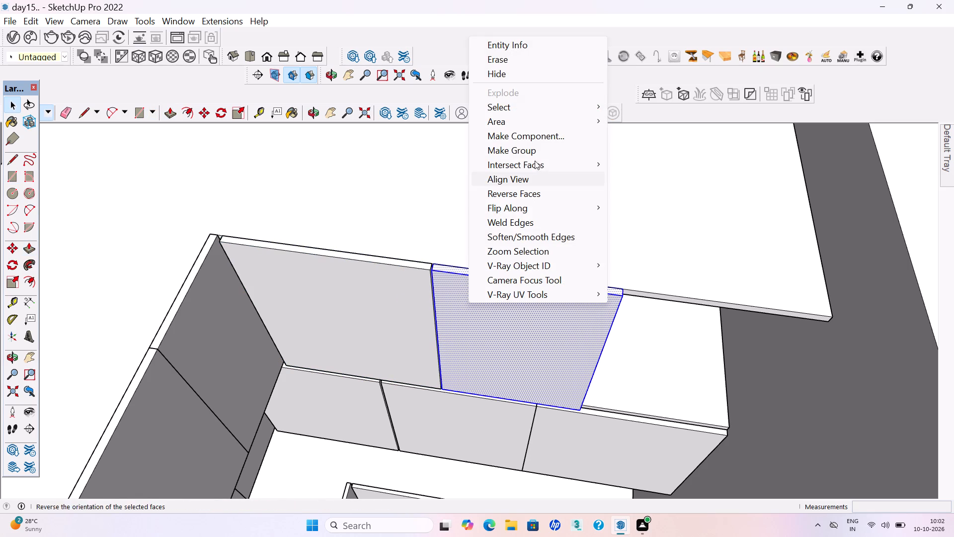
left_click(517, 150)
Clear the selection and save the model.
scroll(326, 251, "down", 13)
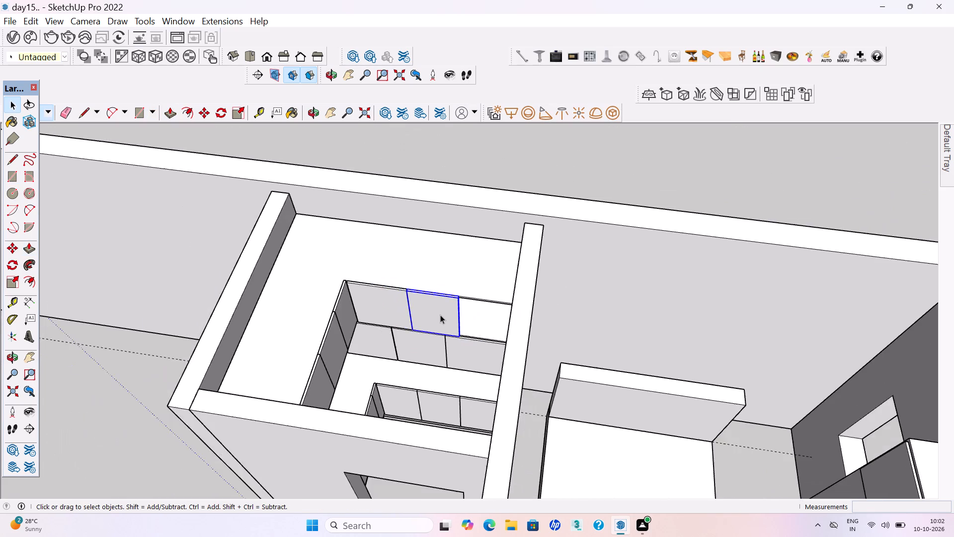
middle_click_drag(438, 313, 439, 259)
left_click(527, 150)
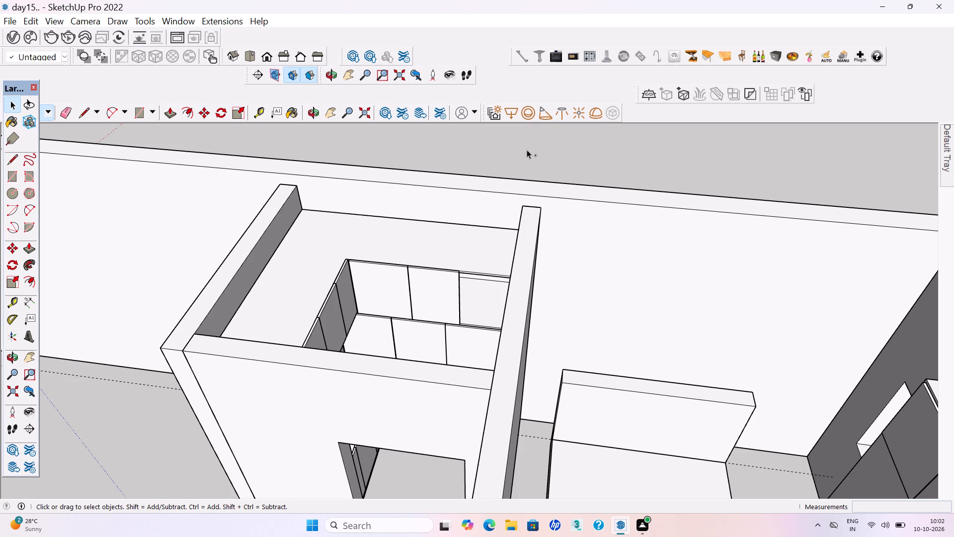
key("ctrl+s")
key("ctrl+s")
key("ctrl+s")
key("ctrl+s")
key("ctrl+s")
key("ctrl+s")
key("ctrl+s")
key("ctrl+s")
key("ctrl+s")
key("ctrl+s")
key("ctrl+s")
key("ctrl+s")
key("ctrl+s")
key("ctrl+s")
key("ctrl+s")
key("ctrl+s")
key("ctrl+s")
Draw a door rectangle about 1'5" by 1'11" over the last open upper-cabinet bay and extrude it flush with the adjacent door panel.
key("r")
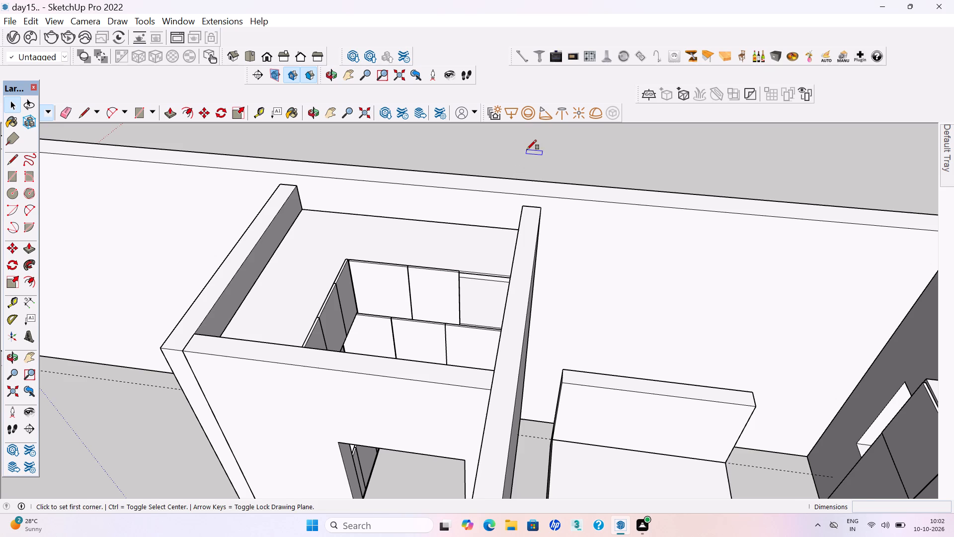
scroll(447, 266, "up", 12)
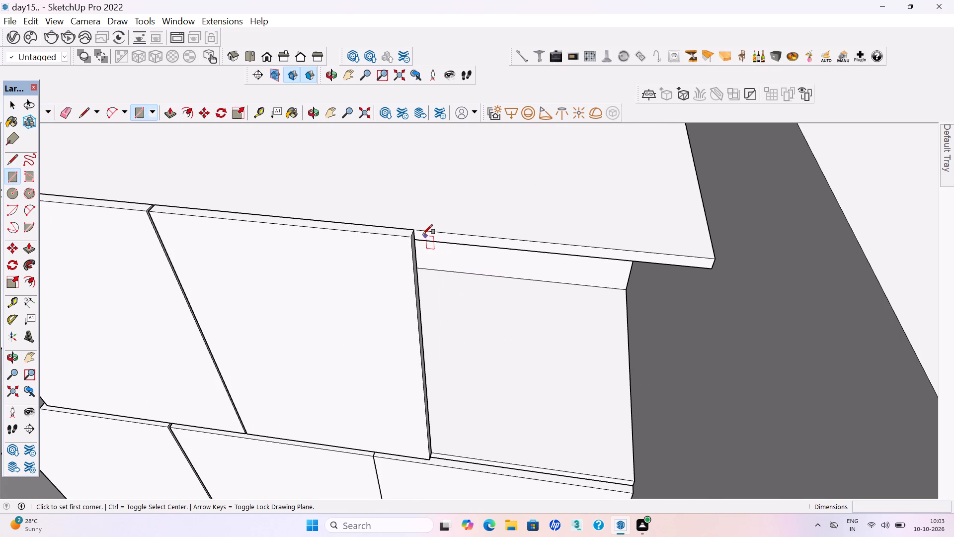
left_click(416, 228)
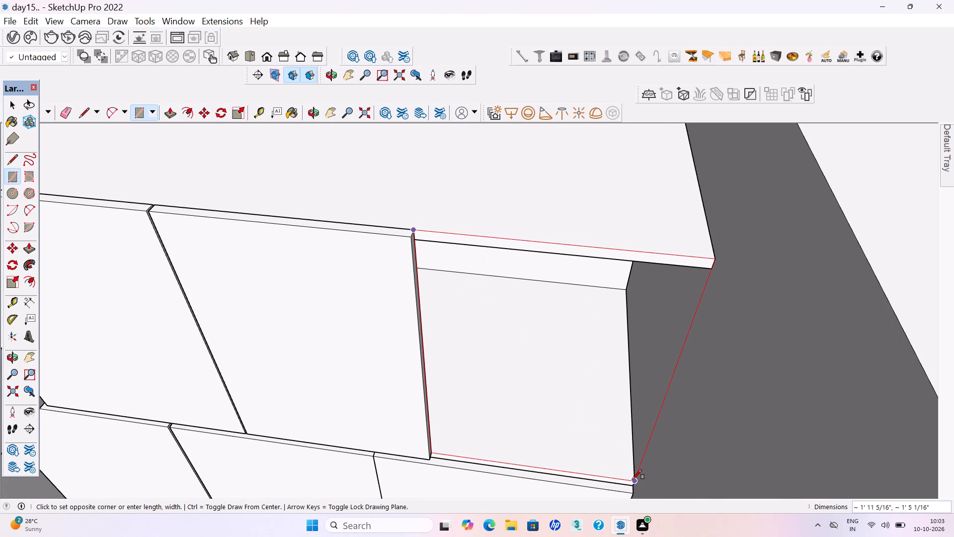
left_click(632, 479)
key("p")
left_click(435, 277)
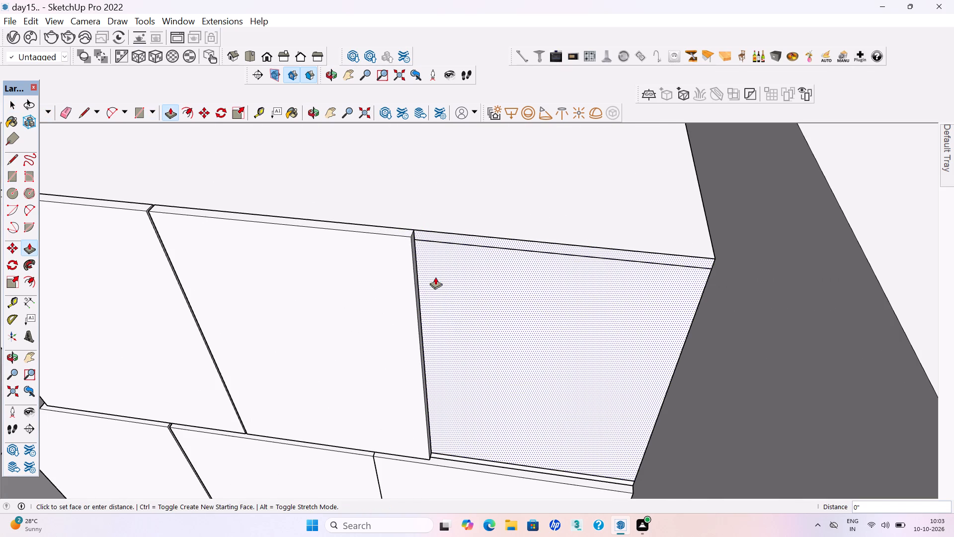
left_click(381, 271)
key("space")
Select the whole third door panel on this front and make it a group.
middle_click_drag(488, 307, 503, 371)
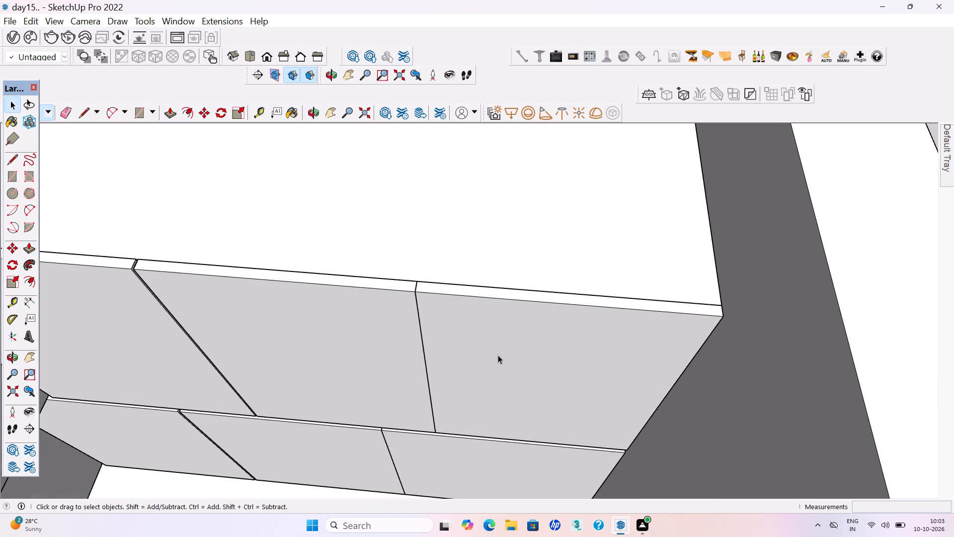
triple_click(498, 342)
right_click(498, 341)
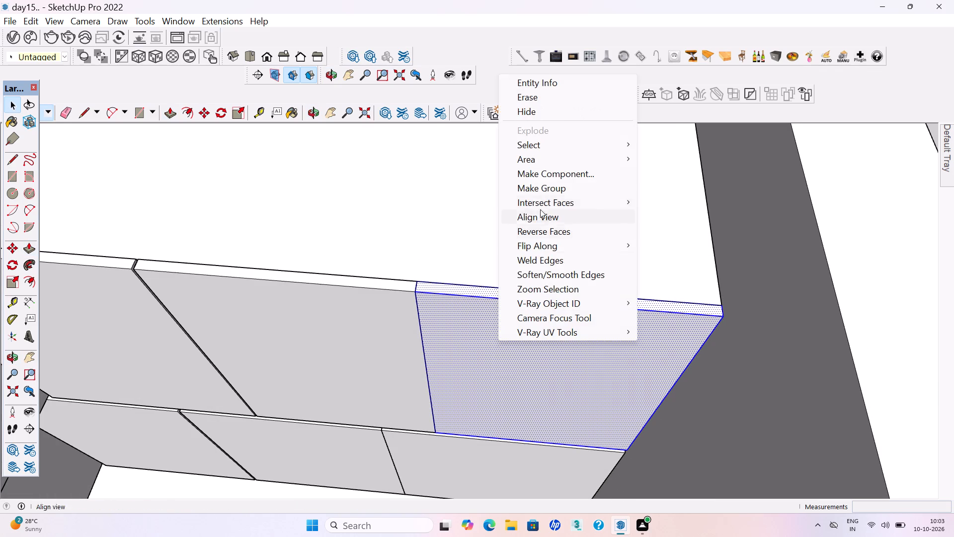
left_click(529, 185)
Clear the selection and save the model.
scroll(514, 298, "down", 12)
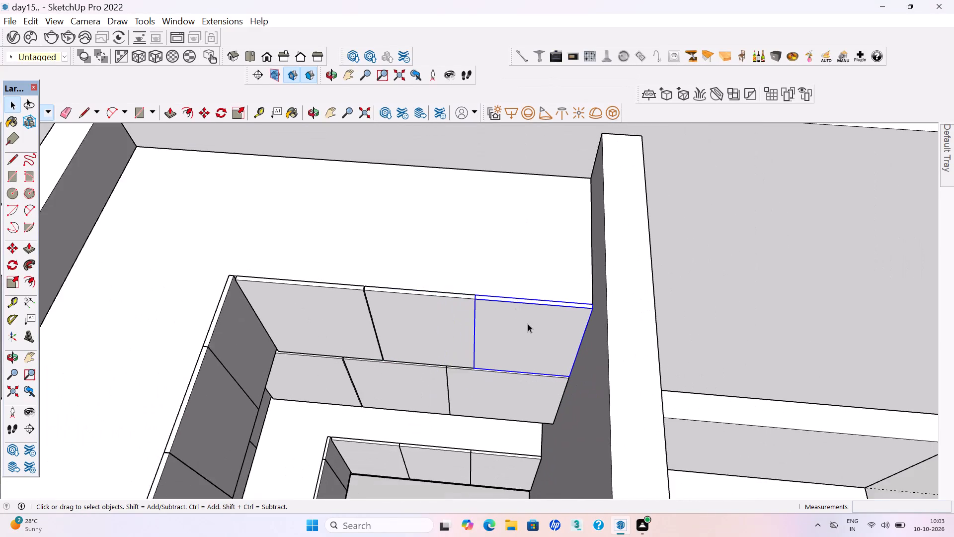
scroll(528, 324, "down", 20)
scroll(528, 324, "down", 1)
middle_click_drag(526, 332, 447, 362)
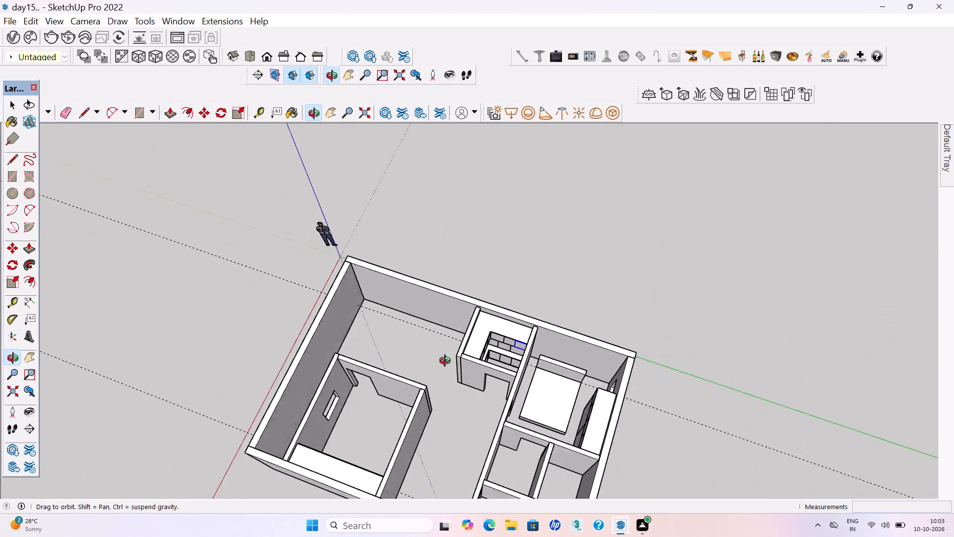
middle_click_drag(447, 362, 430, 361)
left_click(618, 289)
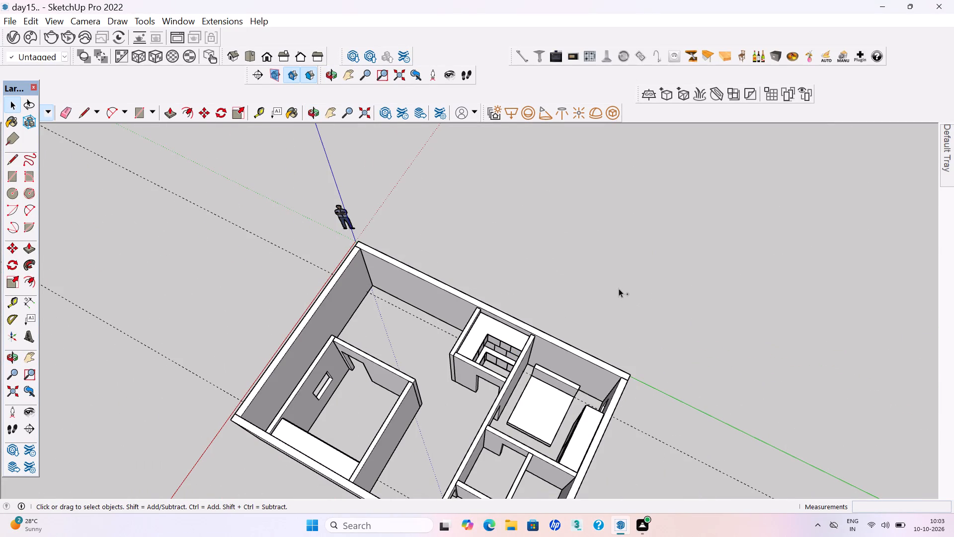
key("ctrl+s")
key("ctrl+s")
key("ctrl+s")
key("ctrl+s")
key("ctrl+s")
key("ctrl+s")
key("ctrl+s")
key("ctrl+s")
key("ctrl+s")
key("ctrl+s")
key("ctrl+s")
key("ctrl+s")
key("ctrl+s")
key("ctrl+s")
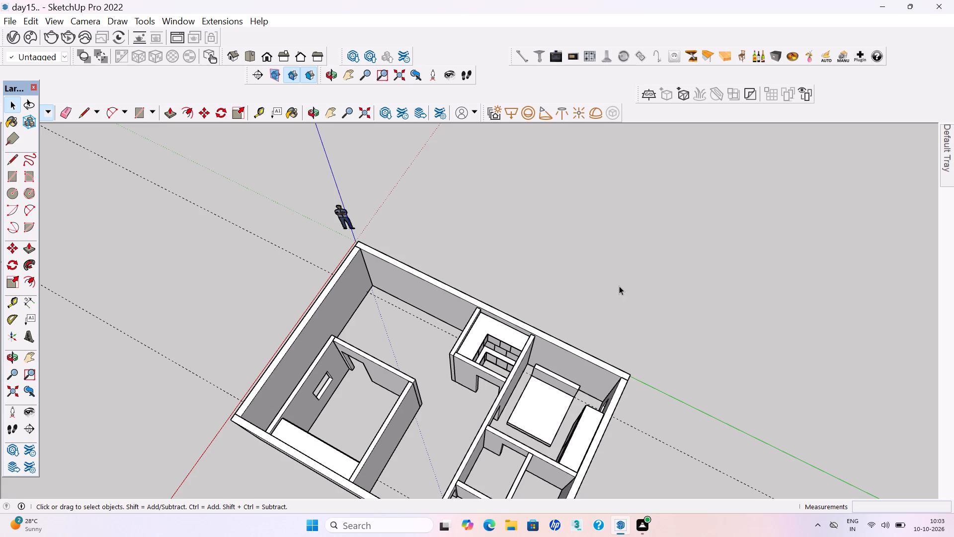
Delete the two long dashed guide lines that run across the house plan.
scroll(619, 286, "down", 6)
middle_click_drag(616, 306, 528, 240)
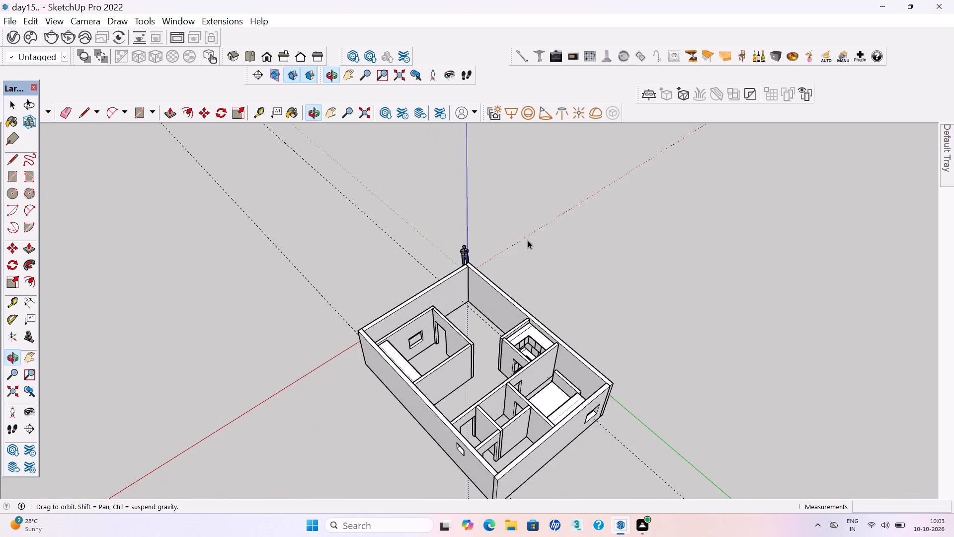
middle_click_drag(528, 240, 528, 241)
left_click_drag(414, 226, 206, 183)
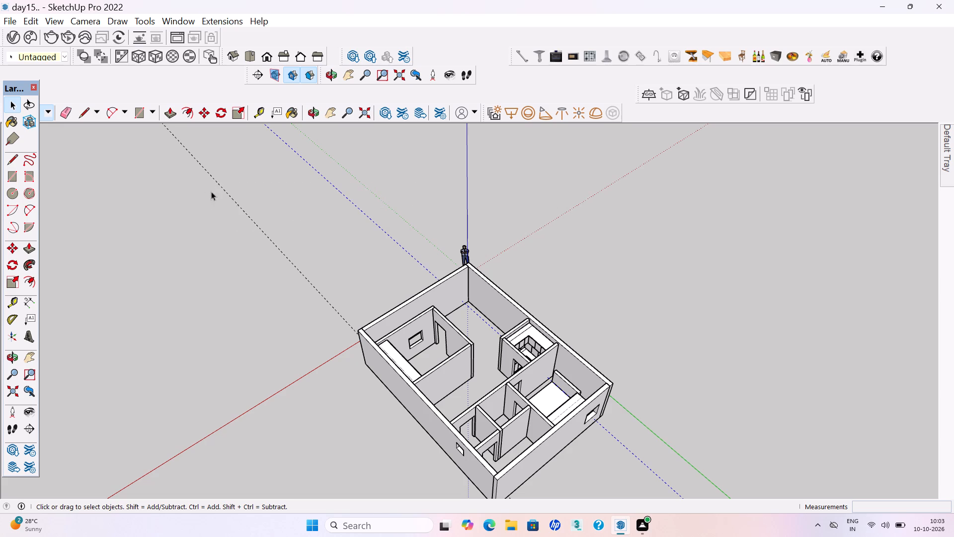
left_click_drag(415, 237, 194, 175)
left_click_drag(280, 316, 350, 246)
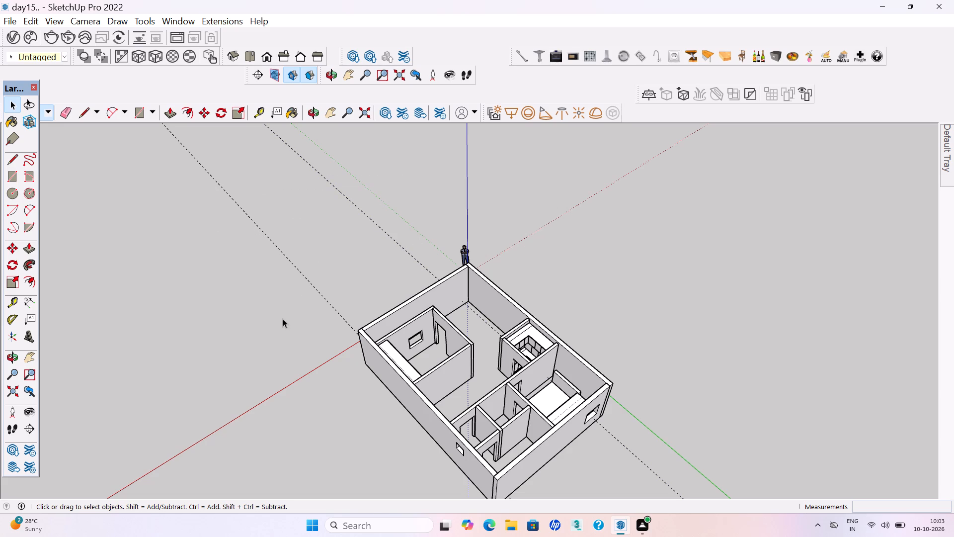
left_click_drag(283, 319, 367, 238)
left_click_drag(324, 272, 210, 196)
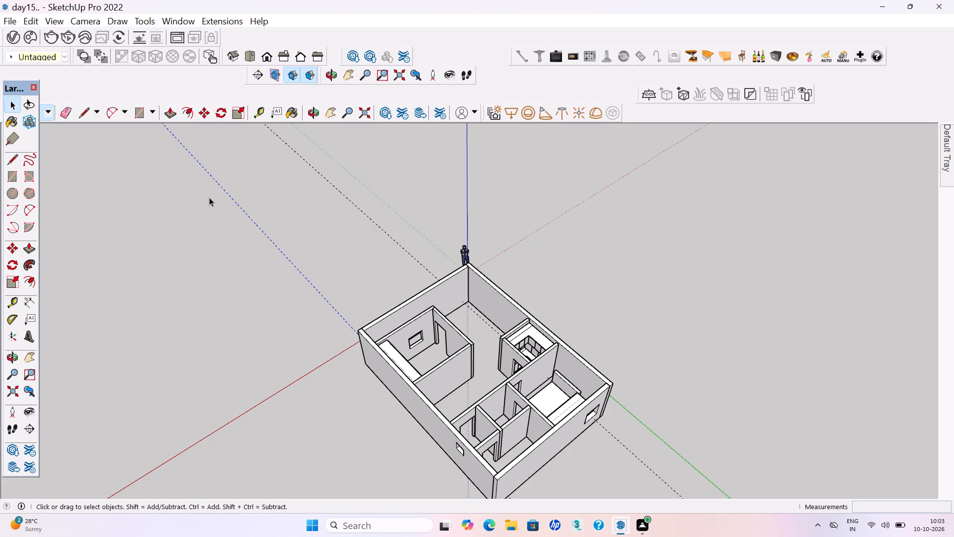
key("Delete")
left_click_drag(380, 196, 246, 156)
key("Delete")
Save the model without the guide lines.
scroll(380, 204, "down", 4)
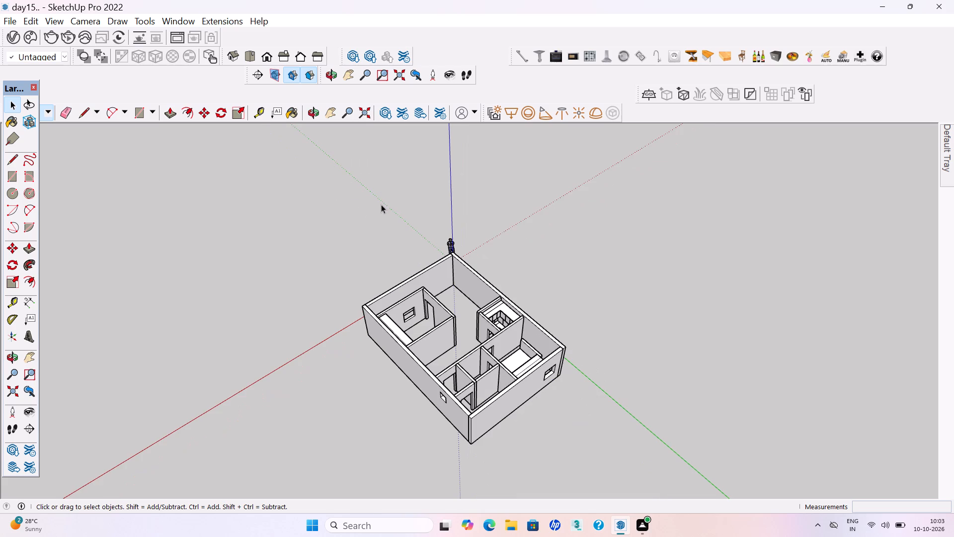
key("ctrl+s")
key("ctrl+s")
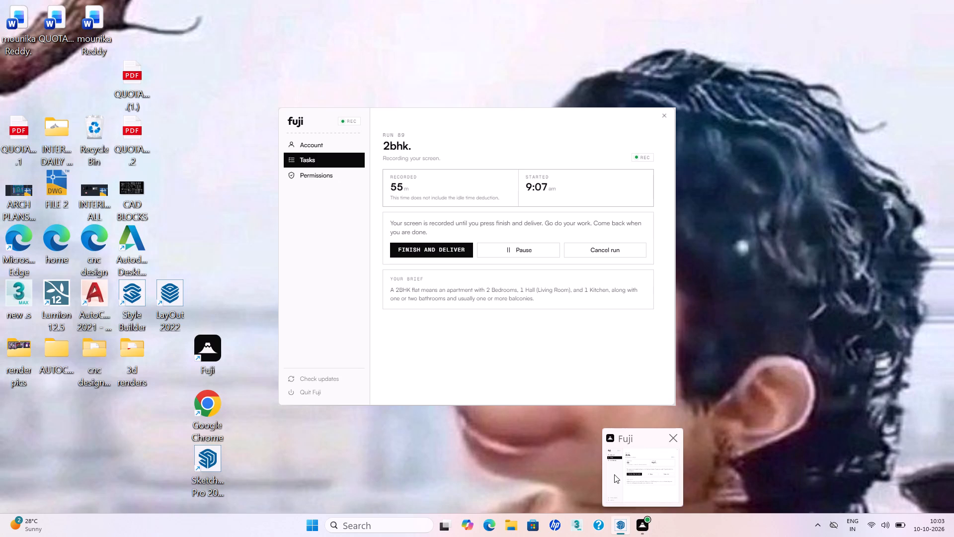
Examine the whole house model from several sides, checking the layout and furniture of each room.
scroll(400, 278, "down", 2)
middle_click_drag(416, 277, 429, 310)
scroll(403, 315, "up", 3)
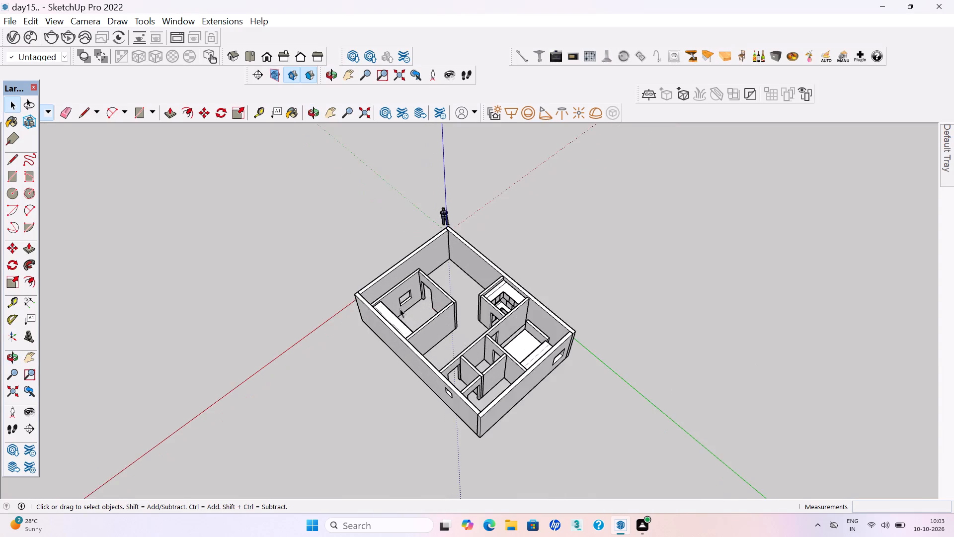
scroll(400, 309, "up", 11)
scroll(419, 297, "down", 4)
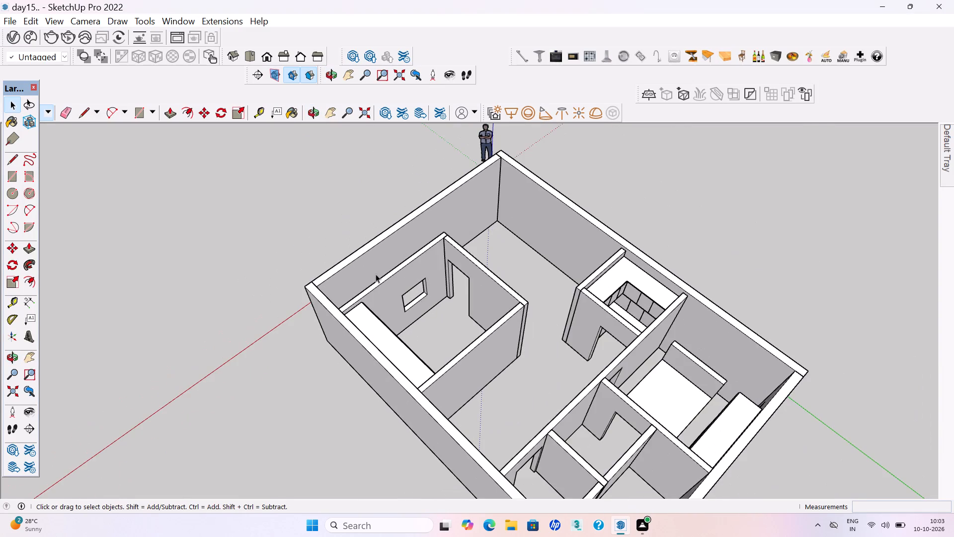
scroll(362, 282, "down", 2)
middle_click_drag(396, 338, 447, 349)
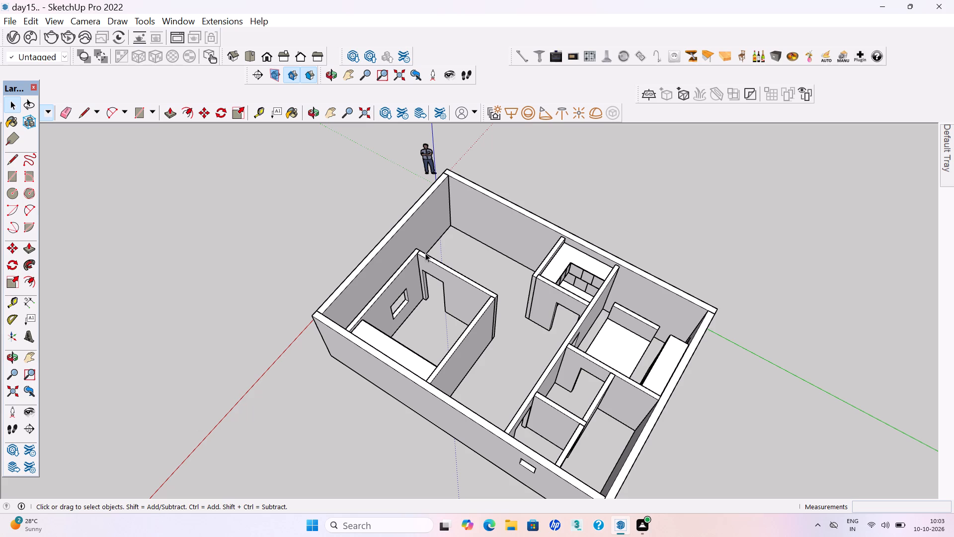
scroll(425, 253, "down", 1)
middle_click_drag(509, 367, 572, 361)
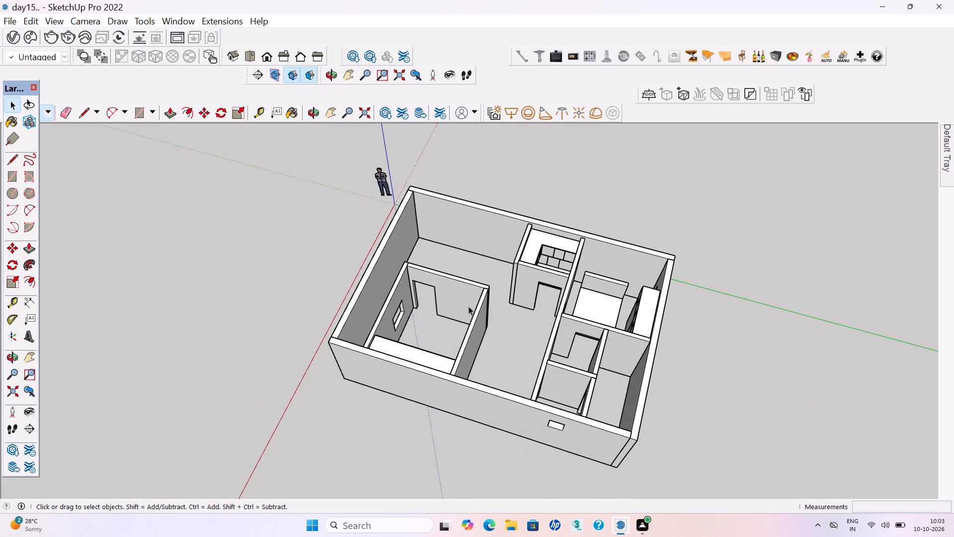
scroll(824, 245, "down", 1)
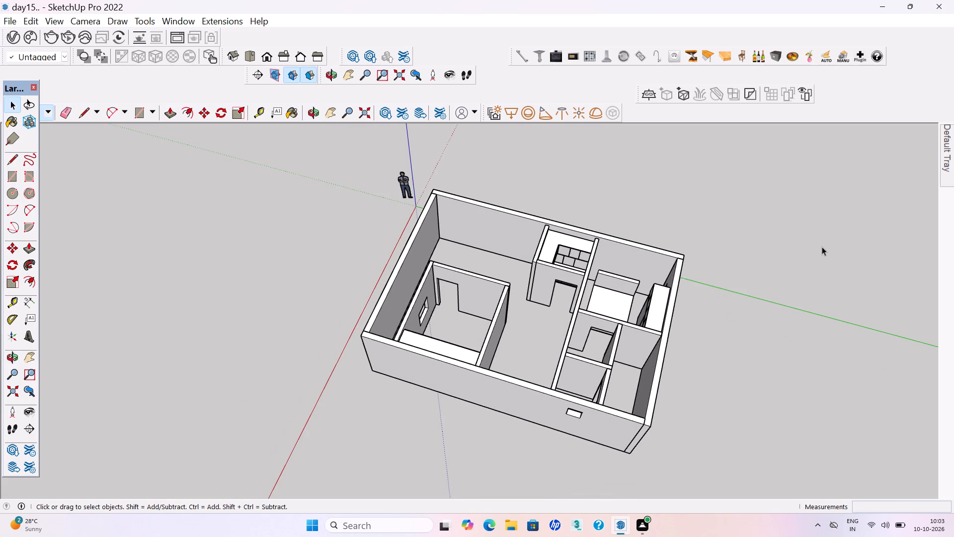
scroll(944, 221, "down", 1)
middle_click_drag(953, 235, 953, 206)
middle_click_drag(542, 324, 585, 309)
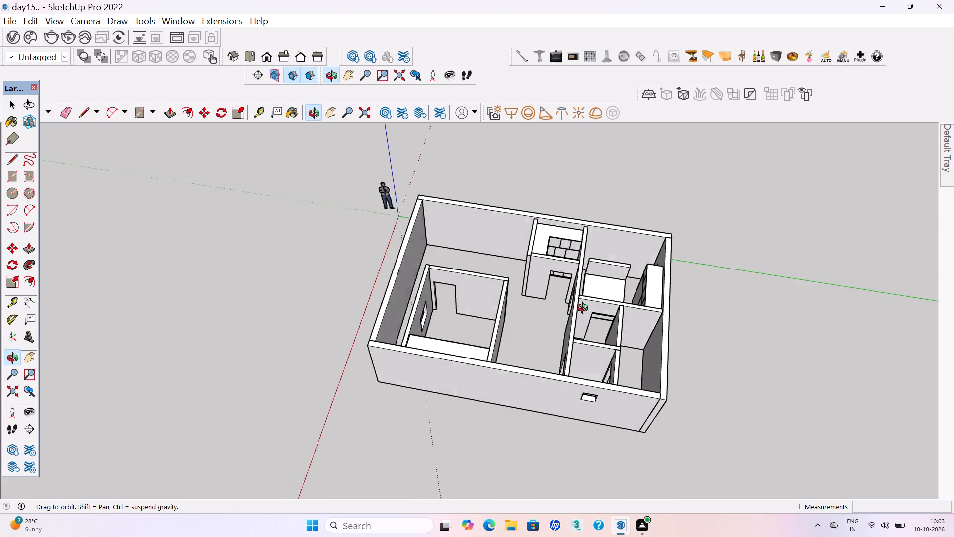
middle_click_drag(585, 309, 588, 307)
scroll(635, 267, "up", 1)
middle_click_drag(342, 305, 603, 309)
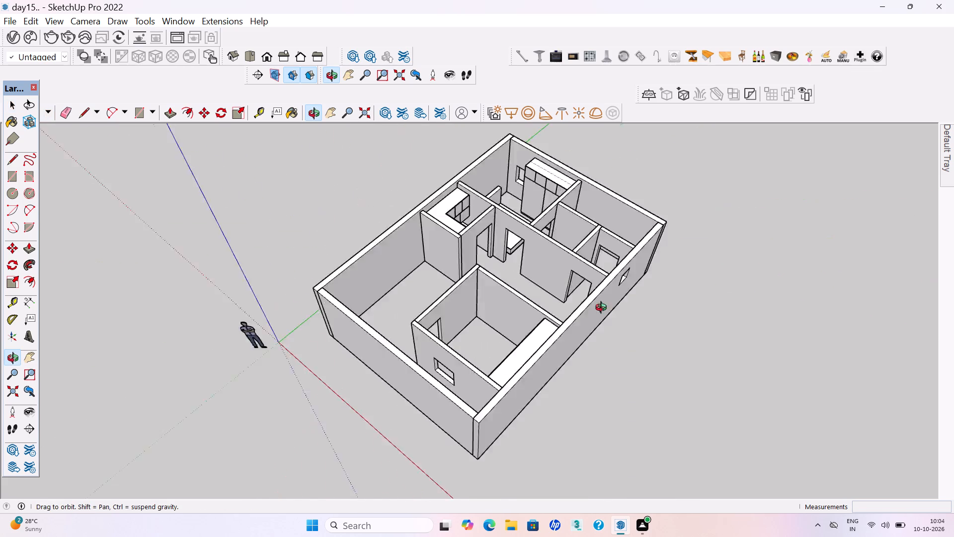
middle_click_drag(603, 309, 953, 315)
middle_click_drag(417, 321, 509, 309)
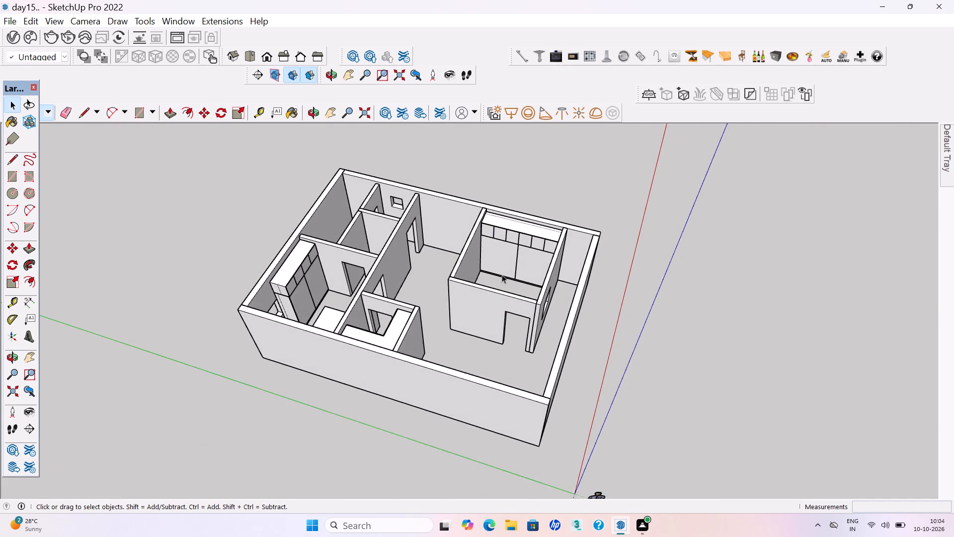
Draw a rectangle about 5'8" by 4'9" on the floor of the bedroom with the full-width wardrobe and make it a group.
scroll(500, 271, "up", 5)
middle_click_drag(515, 285, 578, 386)
scroll(500, 302, "up", 3)
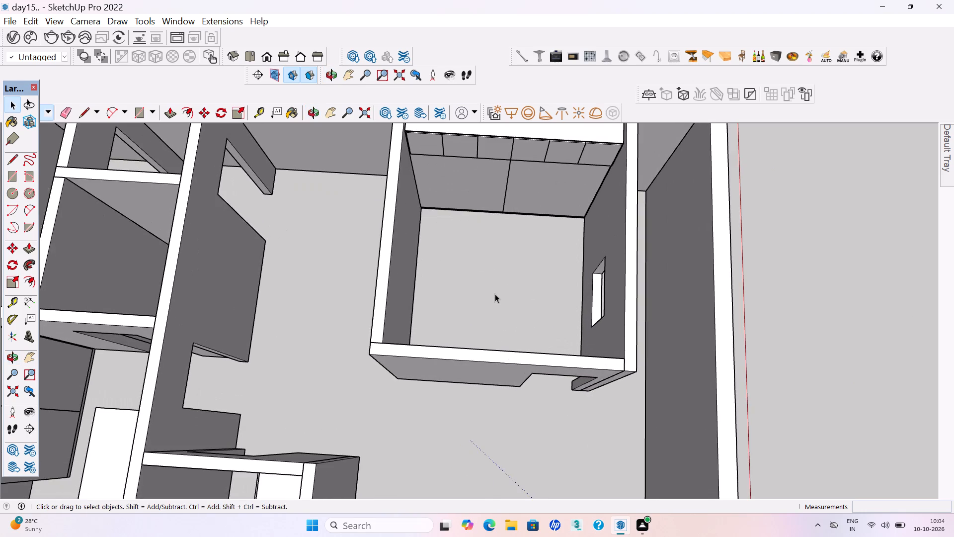
middle_click_drag(494, 295, 502, 328)
key("r")
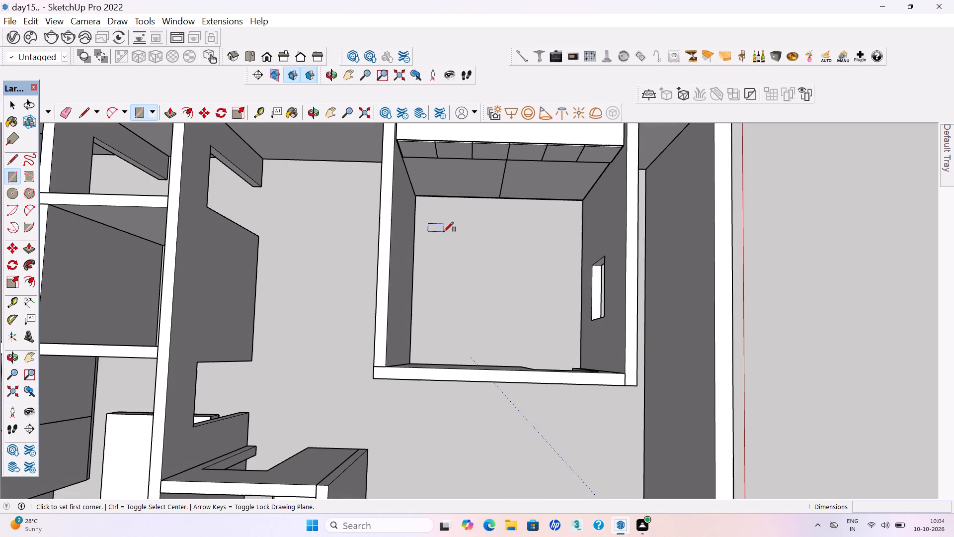
left_click_drag(444, 232, 449, 237)
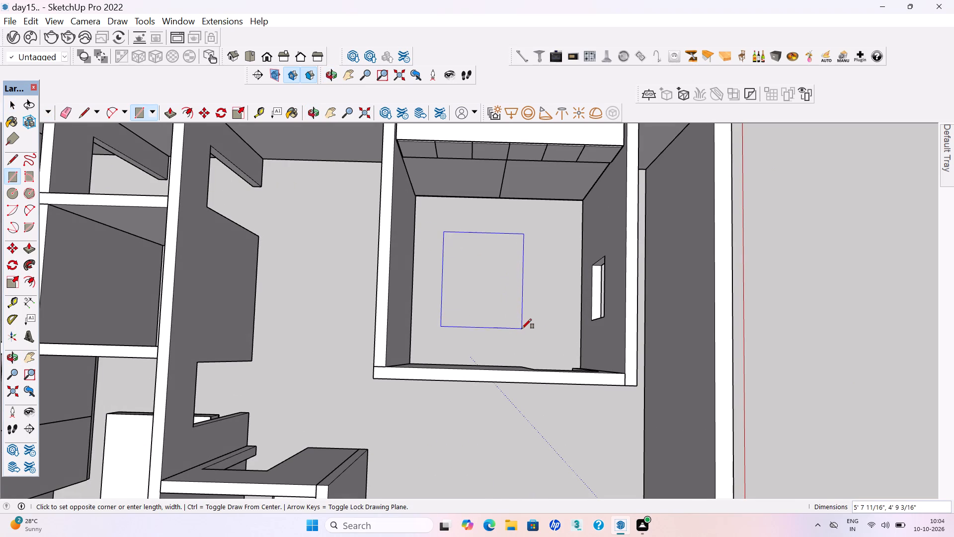
left_click(522, 329)
key("space")
double_click(480, 316)
right_click(480, 315)
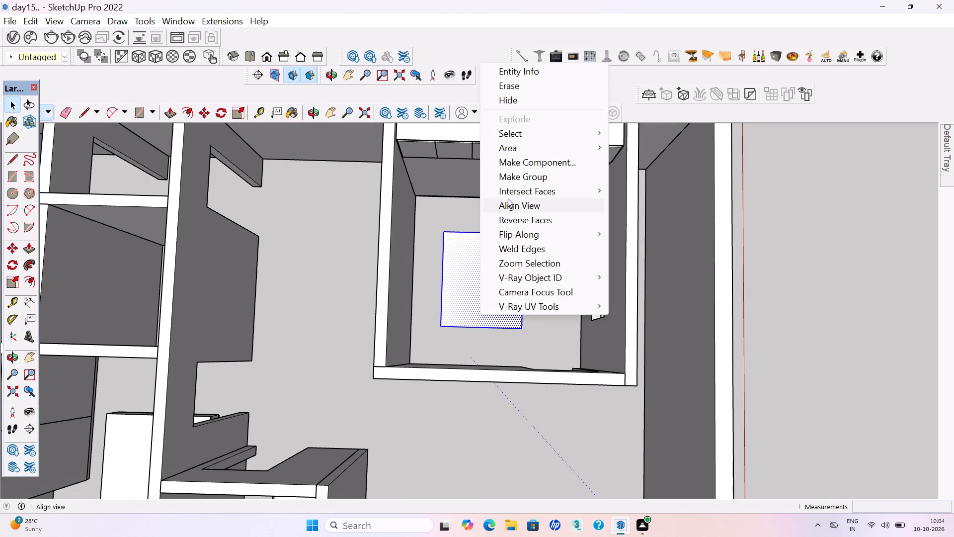
left_click(505, 178)
Extrude the face inside the floor rectangle's group by 1", leave the group and save the model.
double_click(486, 286)
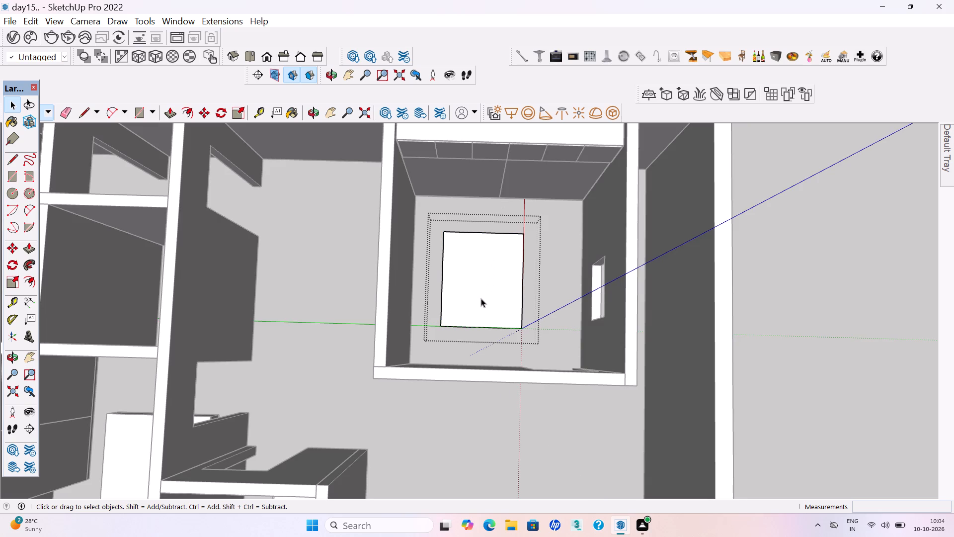
left_click(481, 298)
key("p")
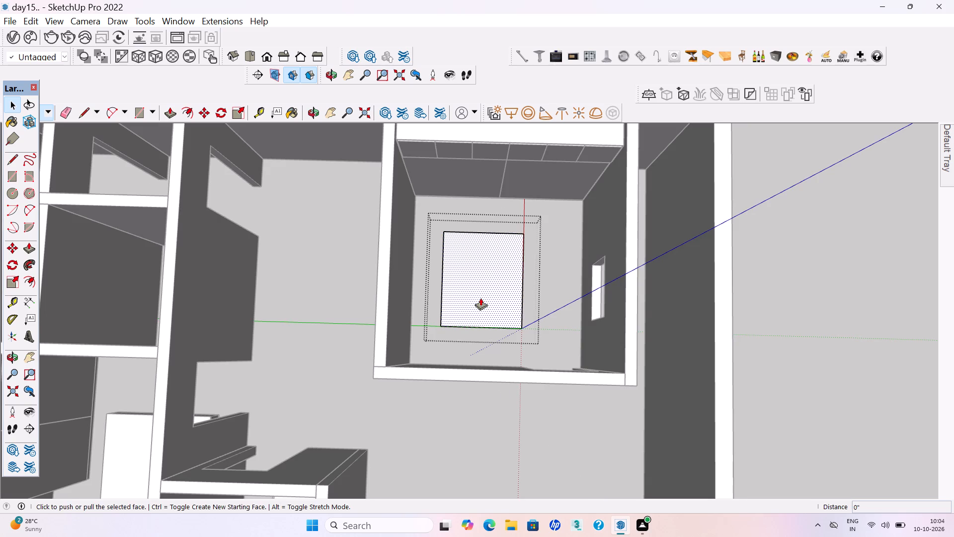
left_click(480, 298)
type("1\"")
key("Return")
key("space")
left_click(793, 403)
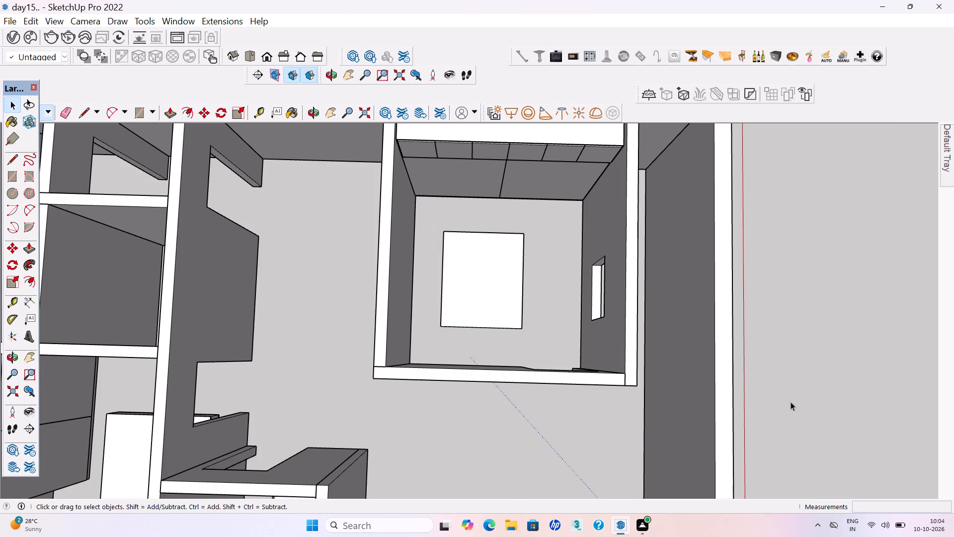
key("ctrl+s")
Draw a rectangle about 5'8" by 4'9" over the whole furniture base in the full-width wardrobe bedroom and make it a group.
key("r")
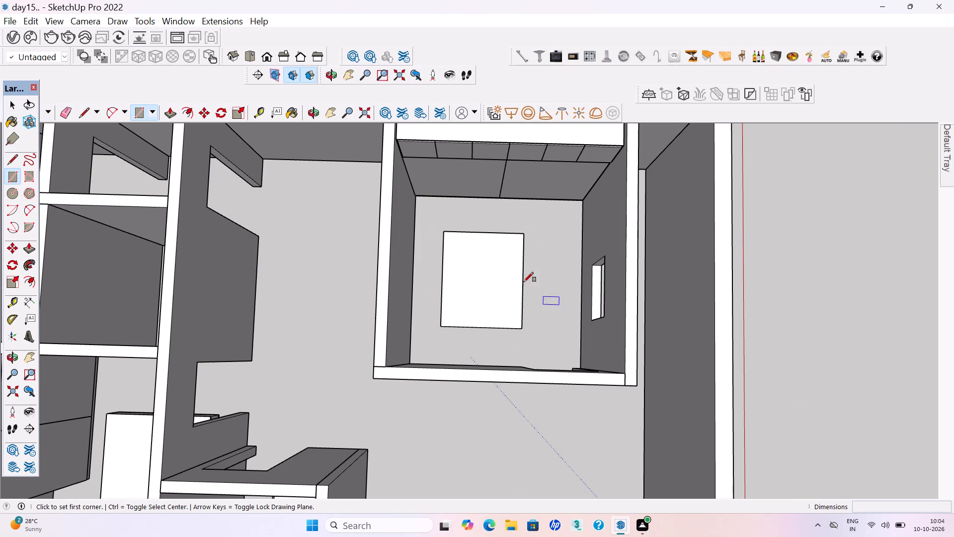
left_click(445, 234)
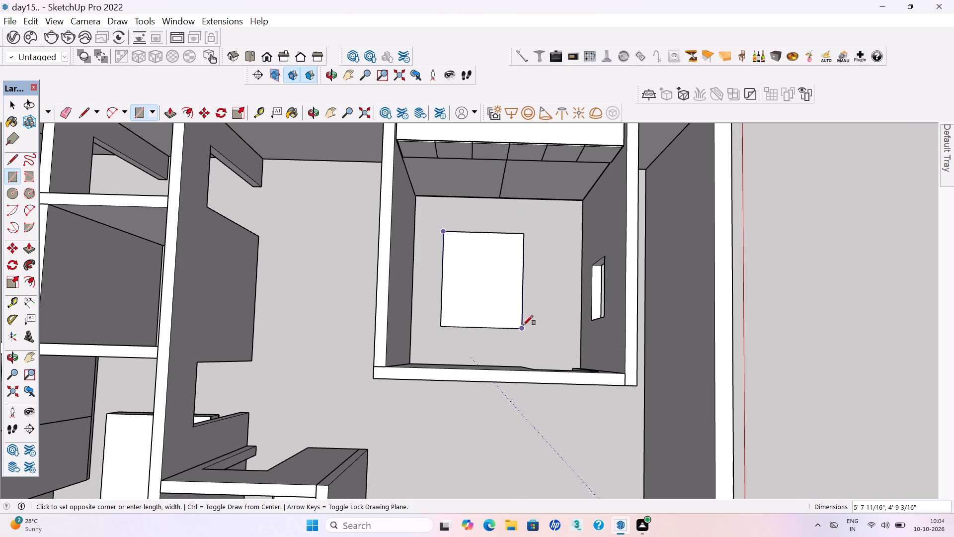
left_click(524, 325)
key("space")
left_click(476, 308)
double_click(477, 307)
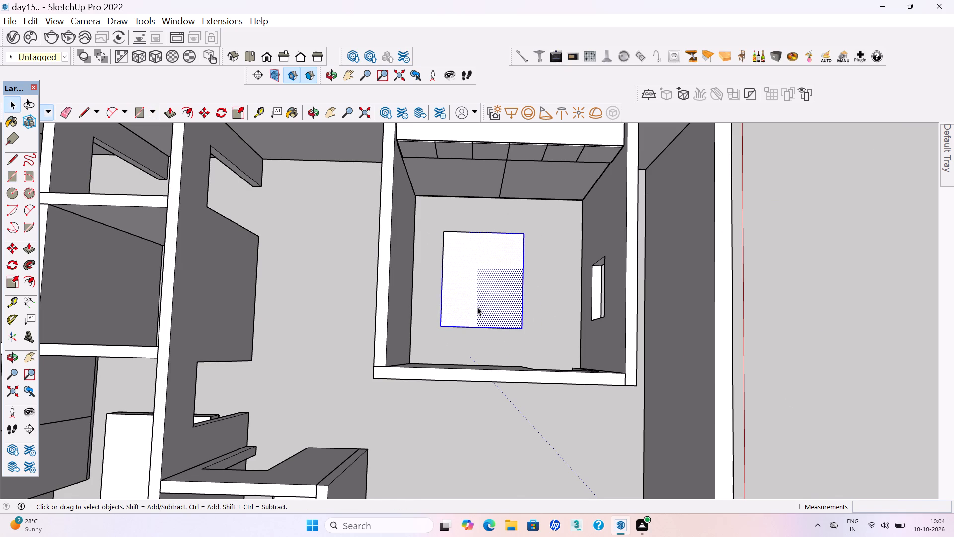
right_click(478, 306)
left_click(517, 170)
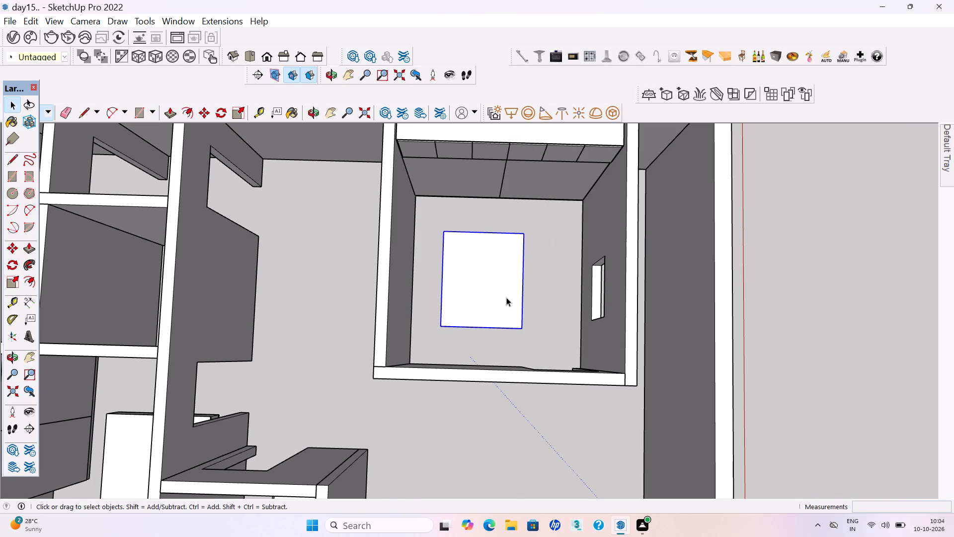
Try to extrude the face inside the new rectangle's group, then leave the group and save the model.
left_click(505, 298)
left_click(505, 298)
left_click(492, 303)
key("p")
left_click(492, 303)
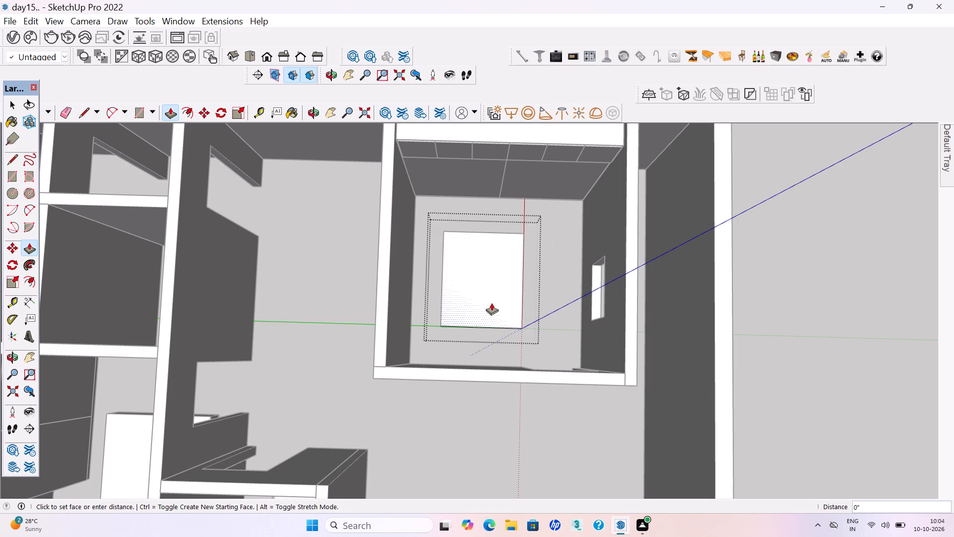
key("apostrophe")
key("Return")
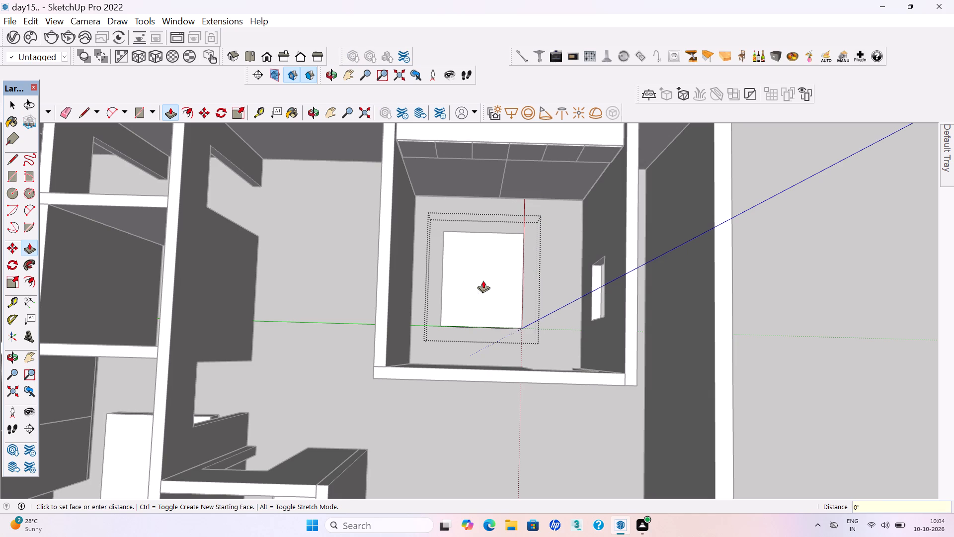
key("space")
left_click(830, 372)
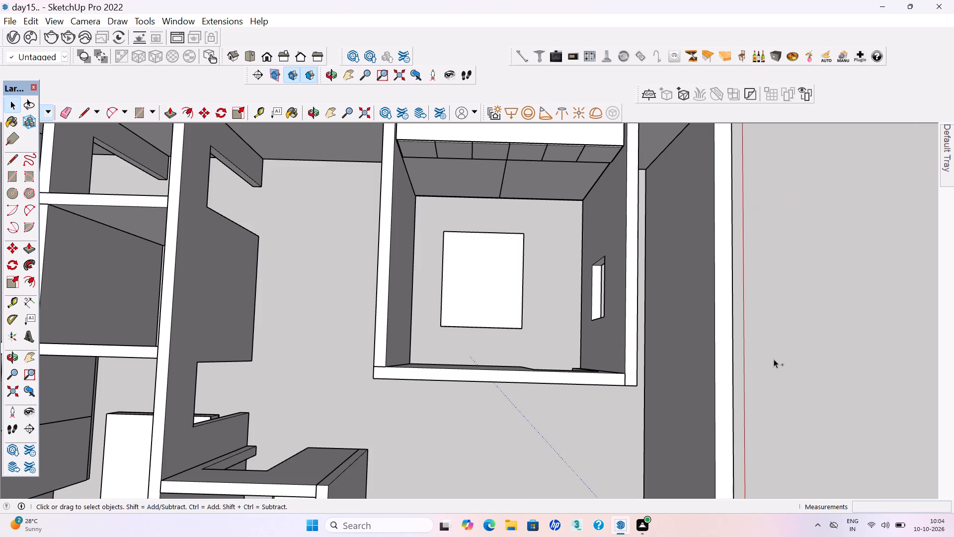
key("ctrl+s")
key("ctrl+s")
Draw another rectangle about 5'8" by 4'9" corner to corner over the furniture base.
scroll(459, 302, "down", 2)
middle_click_drag(464, 299, 465, 287)
scroll(465, 287, "up", 5)
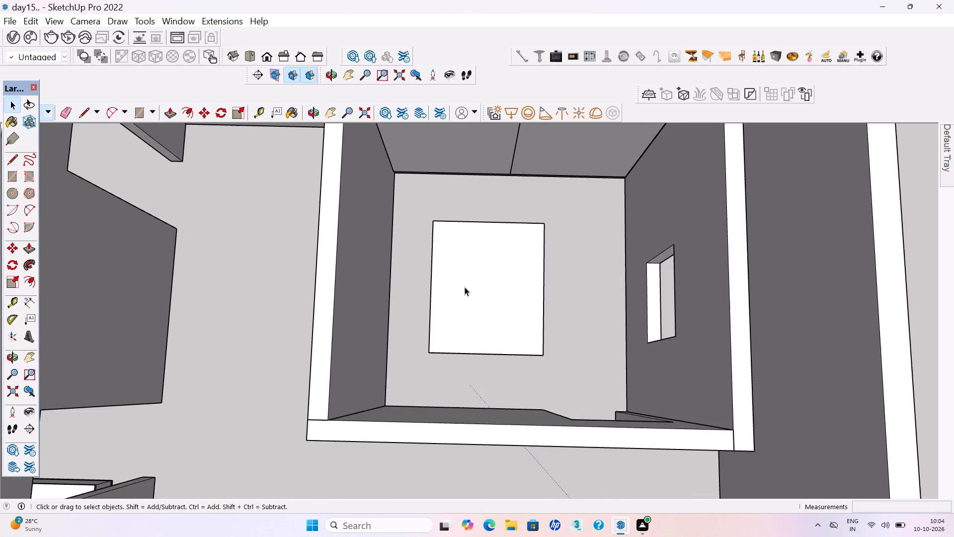
scroll(461, 294, "up", 3)
key("r")
left_click(423, 196)
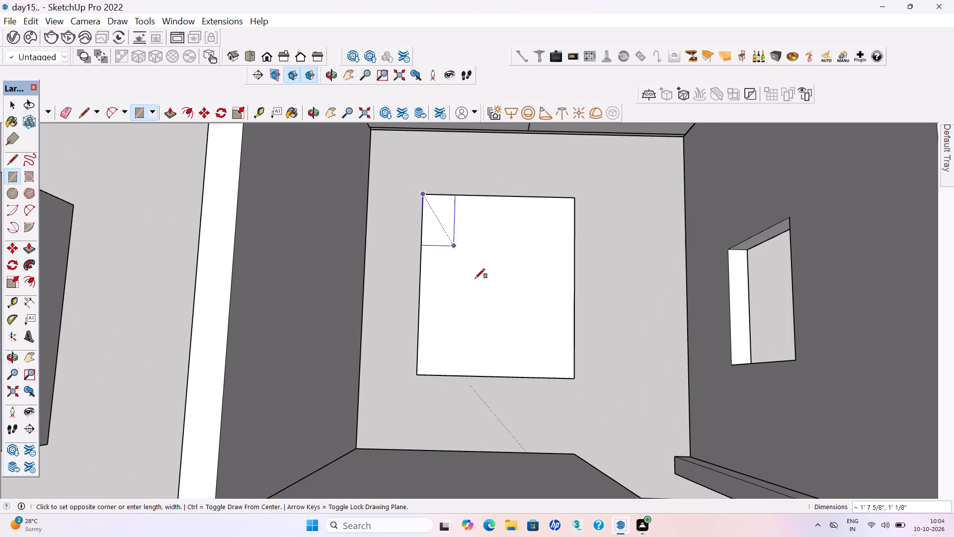
left_click(574, 380)
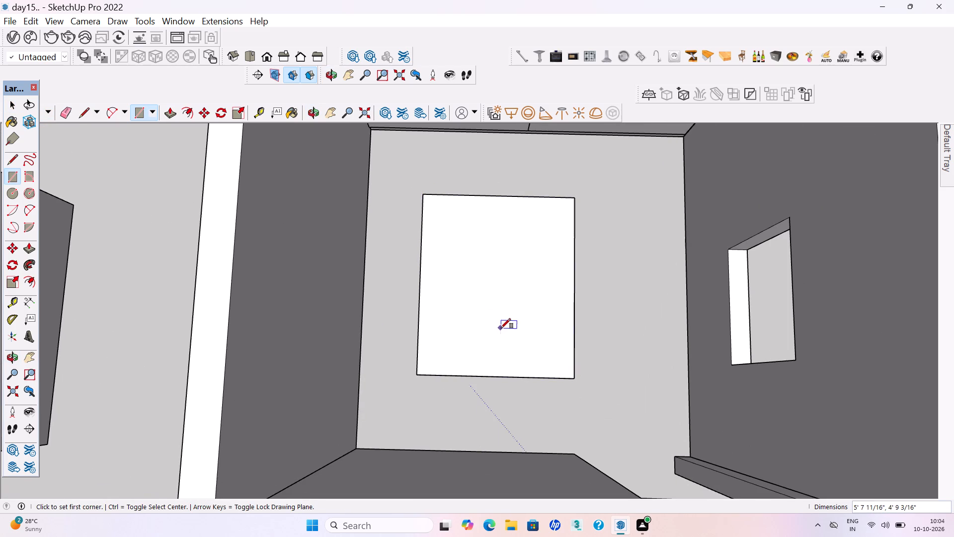
Extrude the face inside the group on the furniture base by 1", leave the group and save the model.
key("space")
double_click(499, 338)
right_click(499, 338)
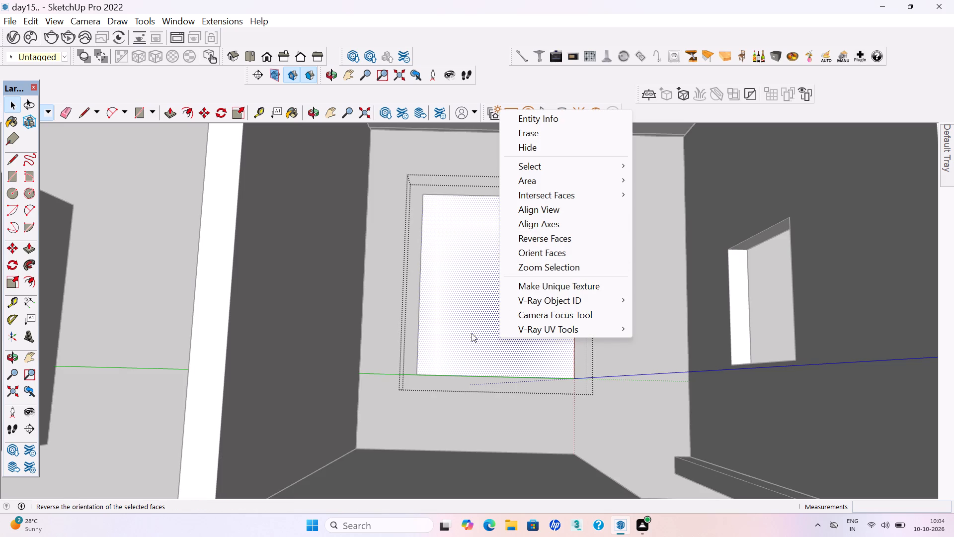
key("p")
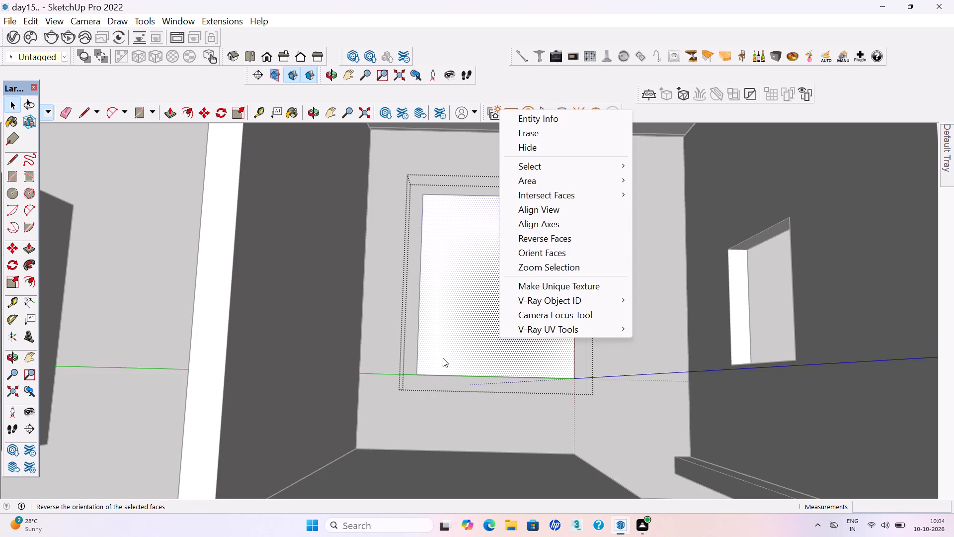
left_click(443, 358)
key("p")
left_click(447, 347)
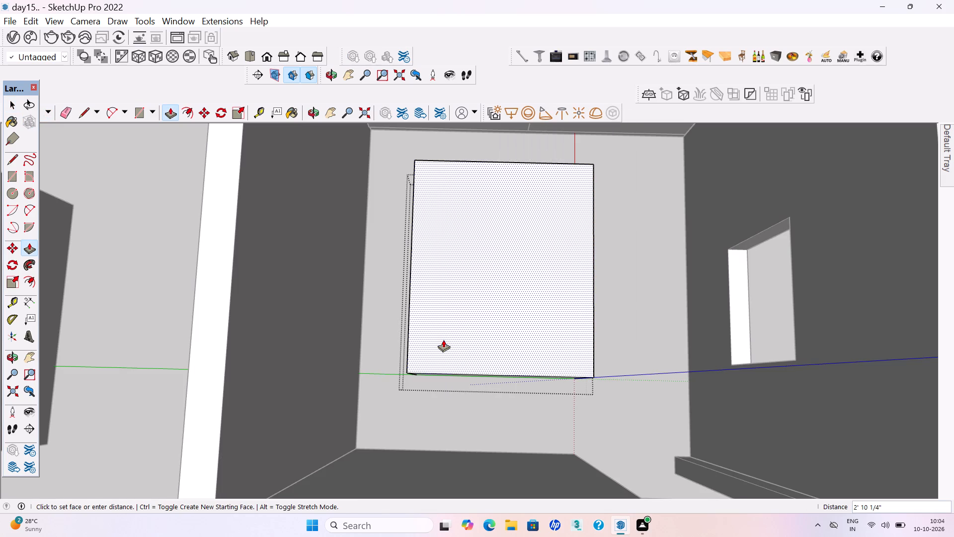
type("1{")
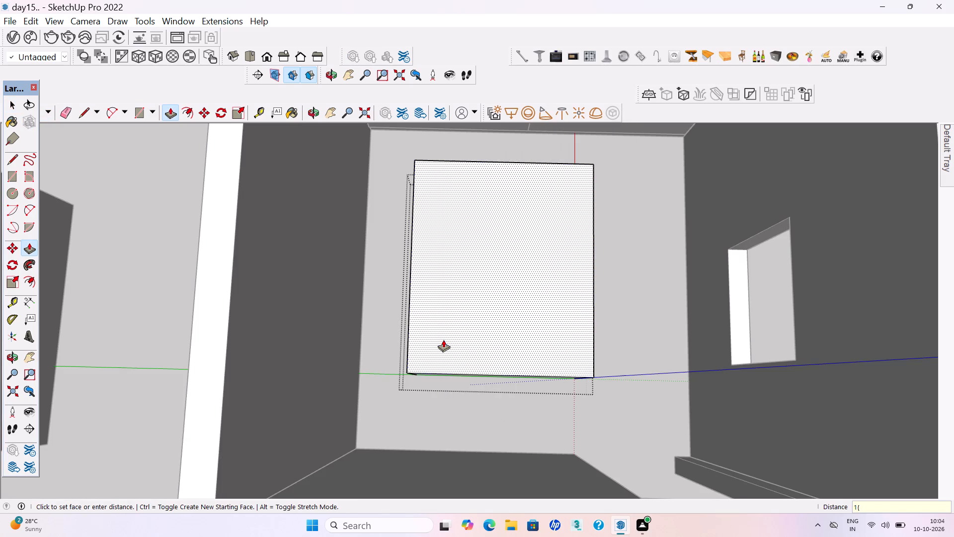
key("BackSpace")
key("shift+quotedbl")
key("Return")
key("space")
scroll(443, 340, "down", 16)
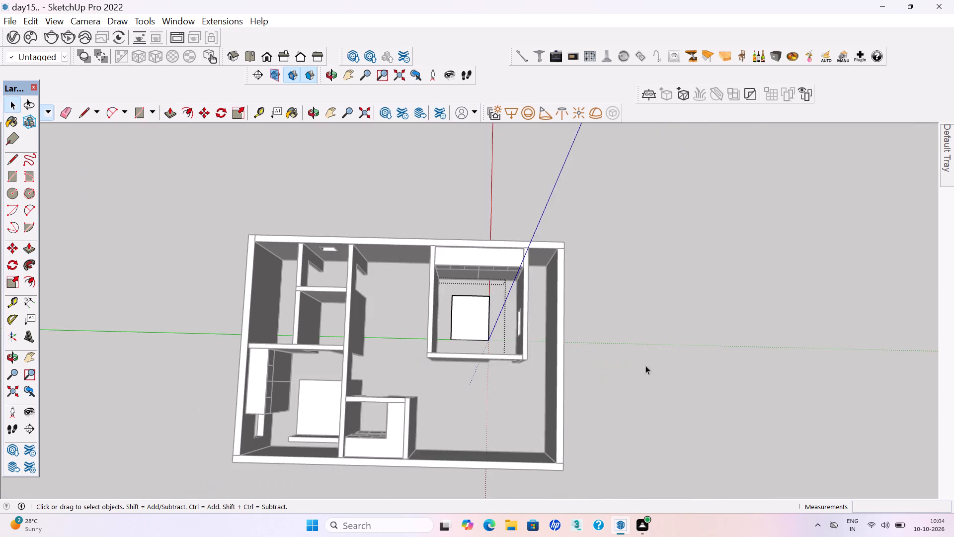
left_click(671, 366)
key("ctrl+s")
key("ctrl+s")
key("ctrl+s")
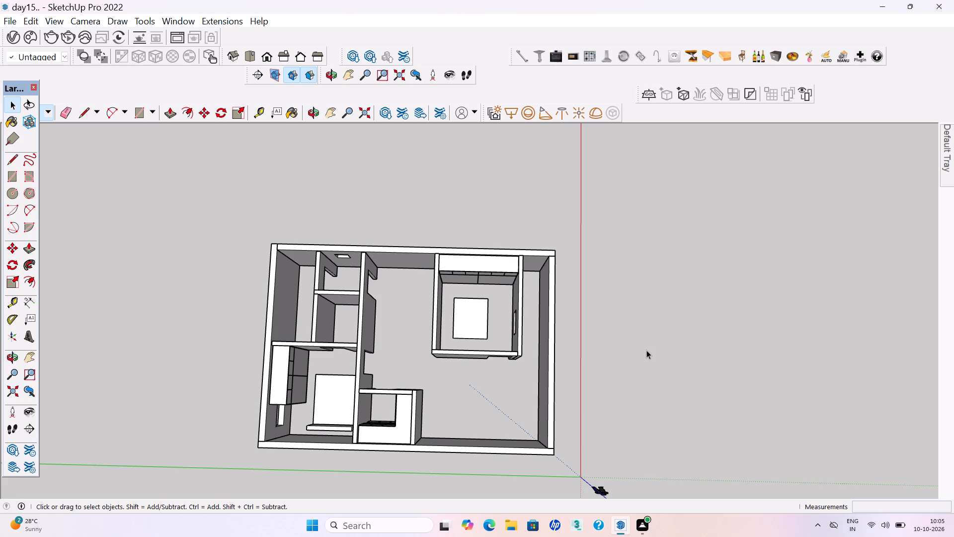
Place a guide line about 5 7/16" inside the edge of the furniture base that faces the wardrobe.
scroll(646, 350, "down", 1)
middle_click_drag(625, 392, 627, 371)
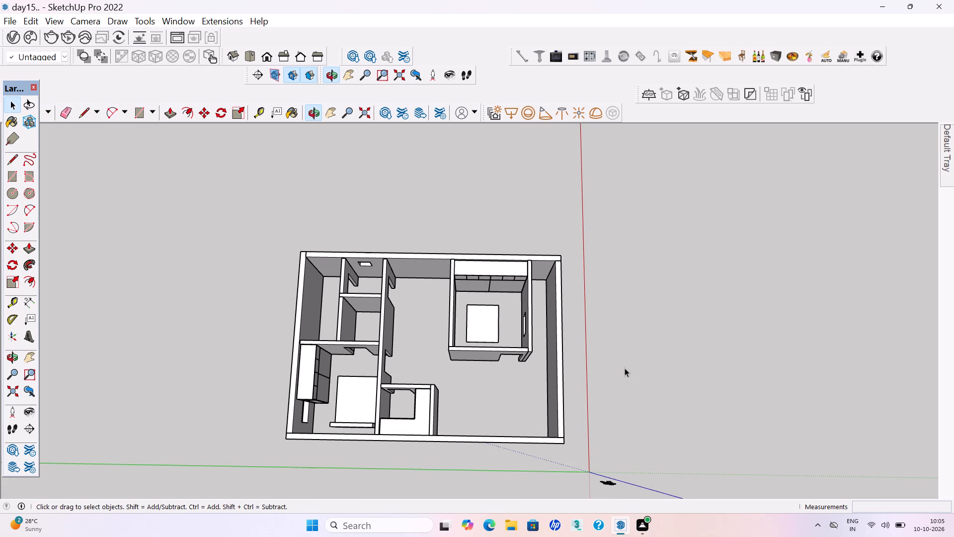
scroll(625, 368, "up", 1)
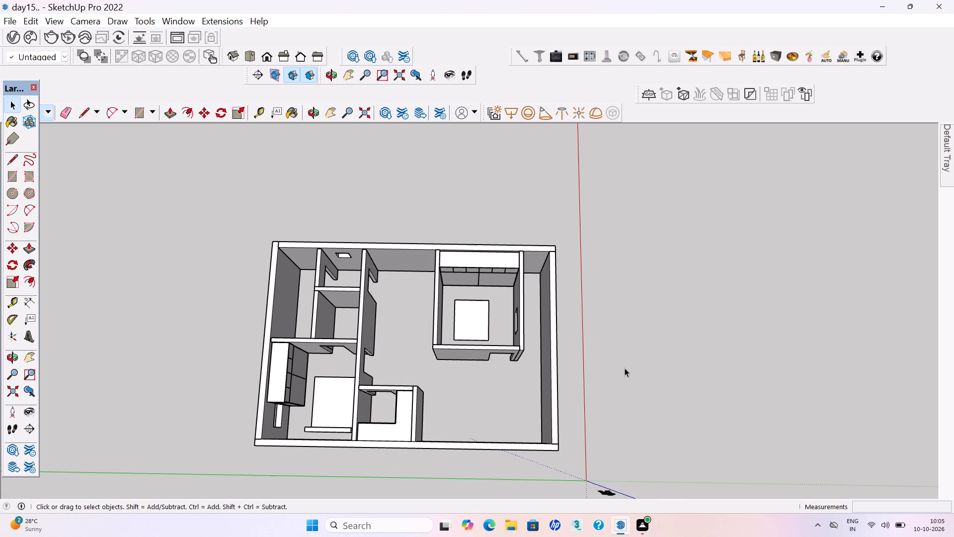
scroll(607, 370, "up", 4)
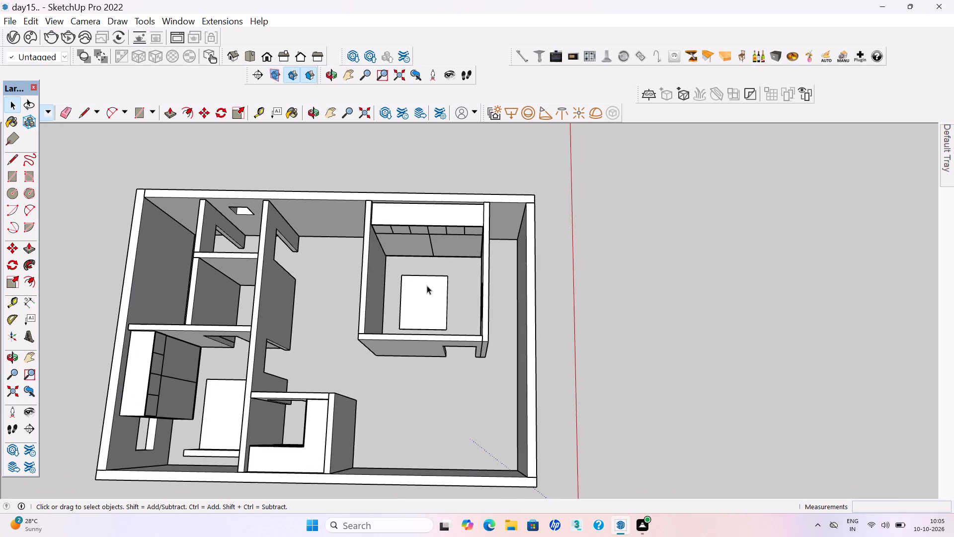
scroll(391, 268, "up", 7)
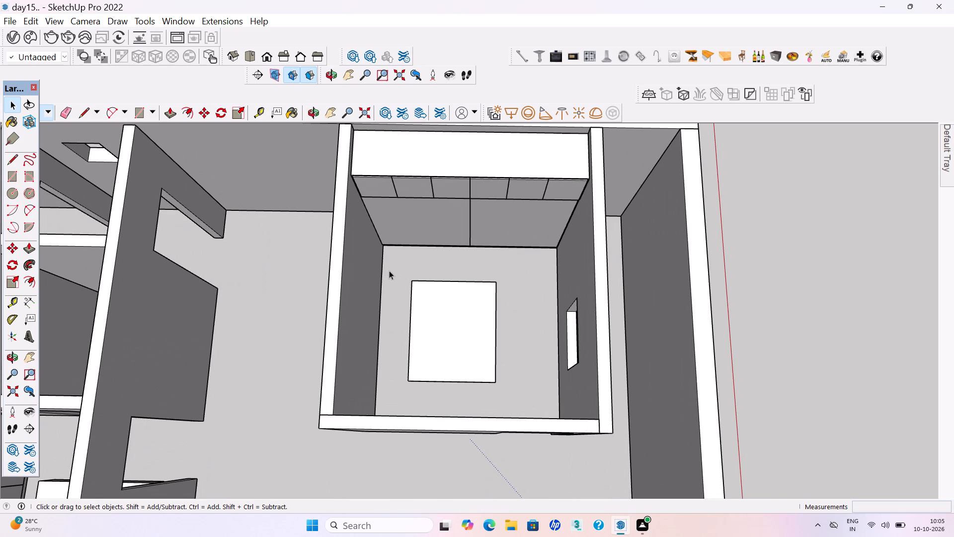
key("t")
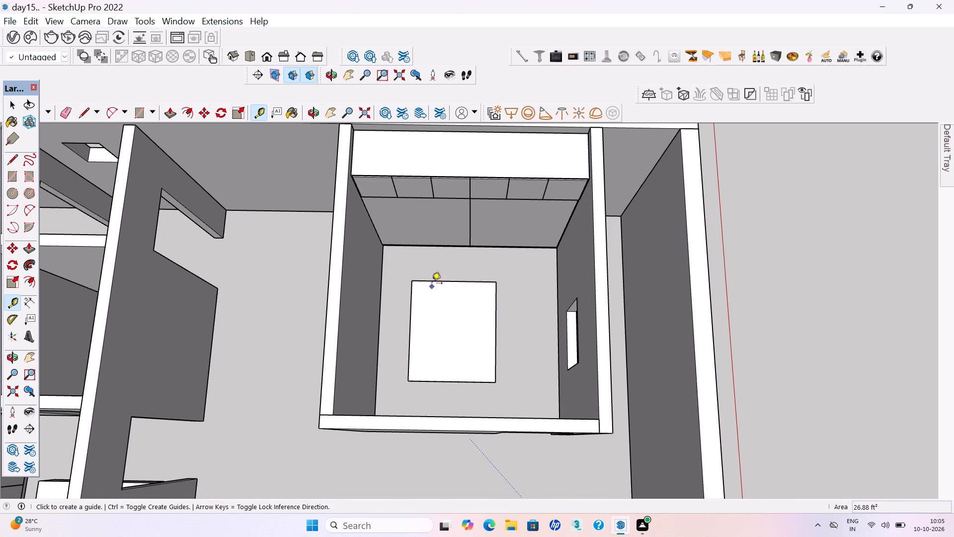
left_click(432, 282)
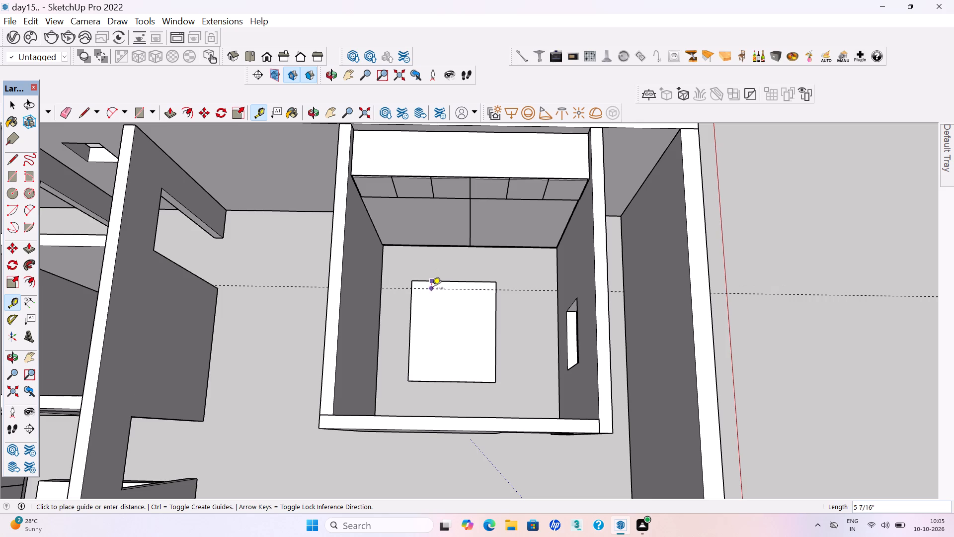
left_click(432, 289)
Draw a strip about 5 7/16" by 4'9" between the guide line and the base's wardrobe-side edge, and make it a group.
scroll(427, 285, "up", 8)
key("r")
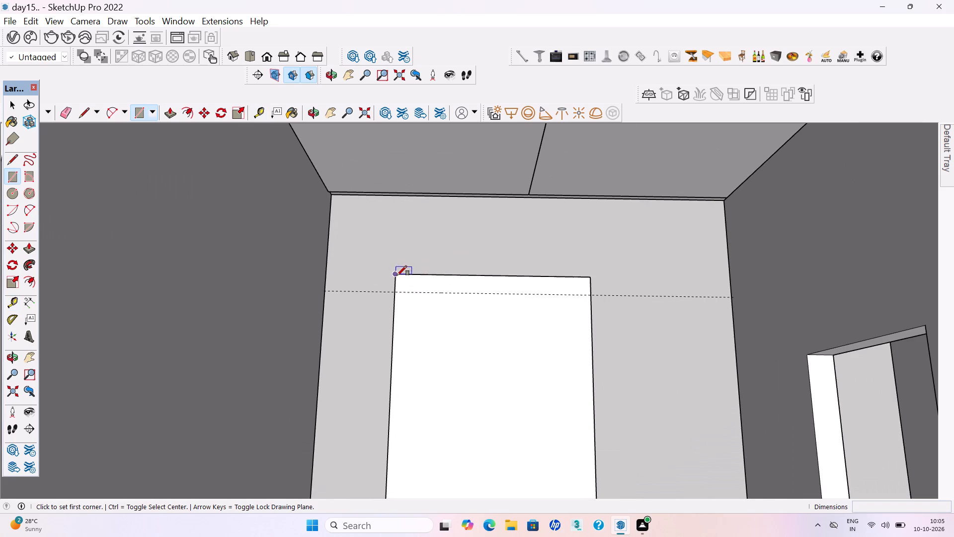
left_click(395, 275)
key("space")
key("r")
left_click(397, 291)
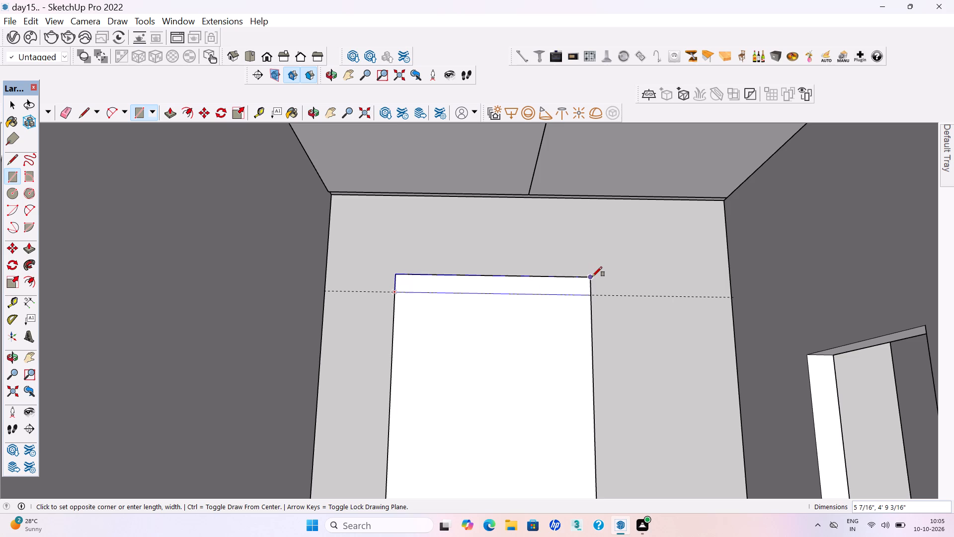
left_click(592, 276)
key("space")
double_click(504, 289)
right_click(504, 289)
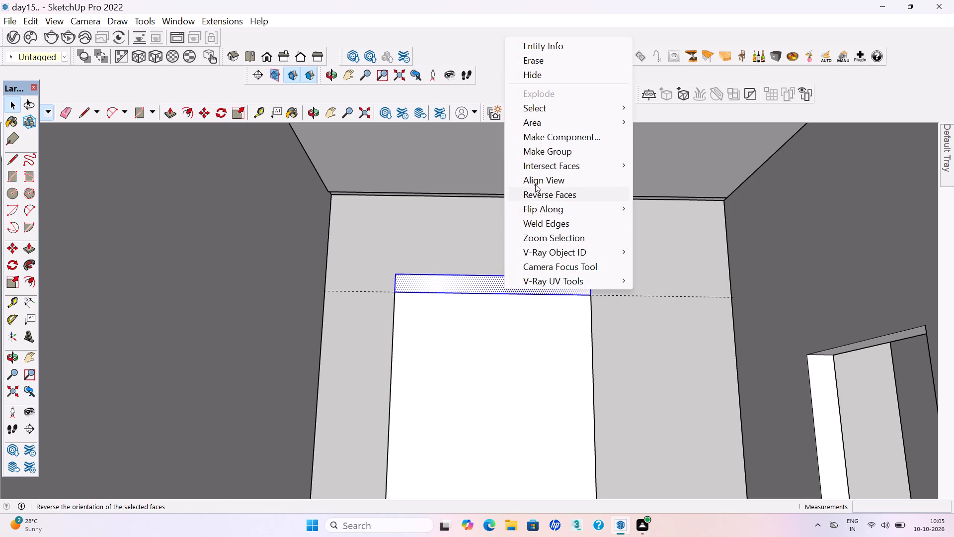
left_click(544, 153)
Extrude the strip's face inside its group upward by about 2'7" as a headboard, leave the group and save the model.
double_click(470, 286)
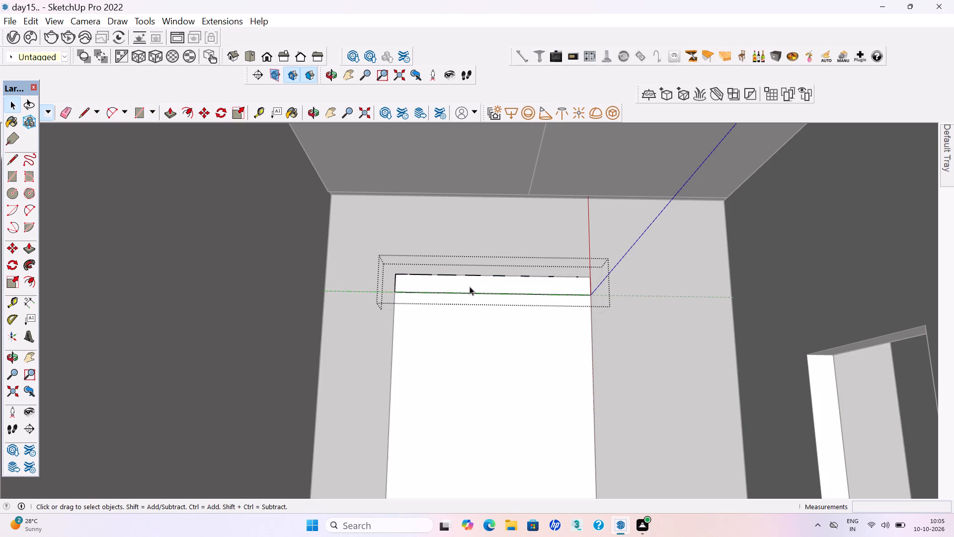
left_click(470, 286)
key("p")
left_click(470, 286)
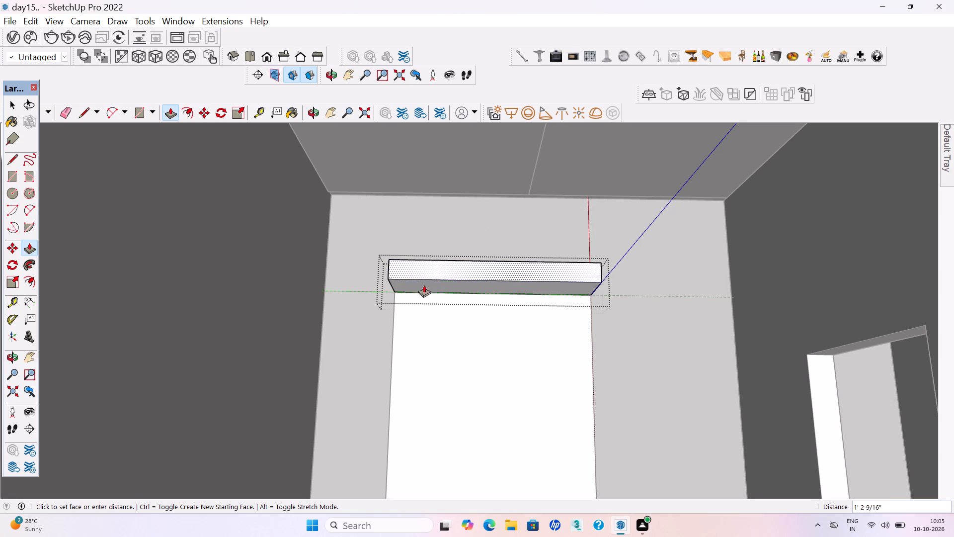
left_click(434, 261)
scroll(481, 276, "down", 2)
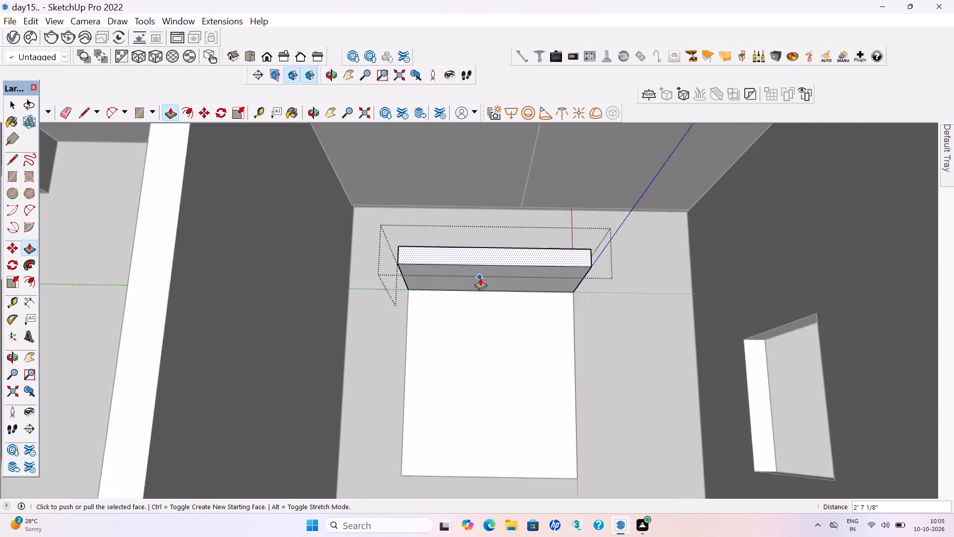
scroll(480, 278, "down", 12)
key("space")
left_click(755, 393)
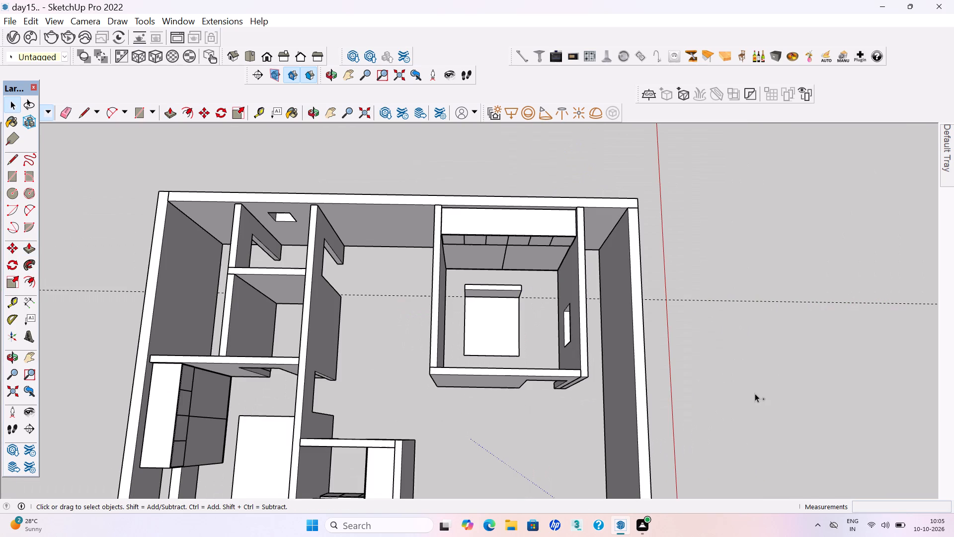
key("ctrl+s")
key("ctrl+s")
key("ctrl+s")
key("ctrl+s")
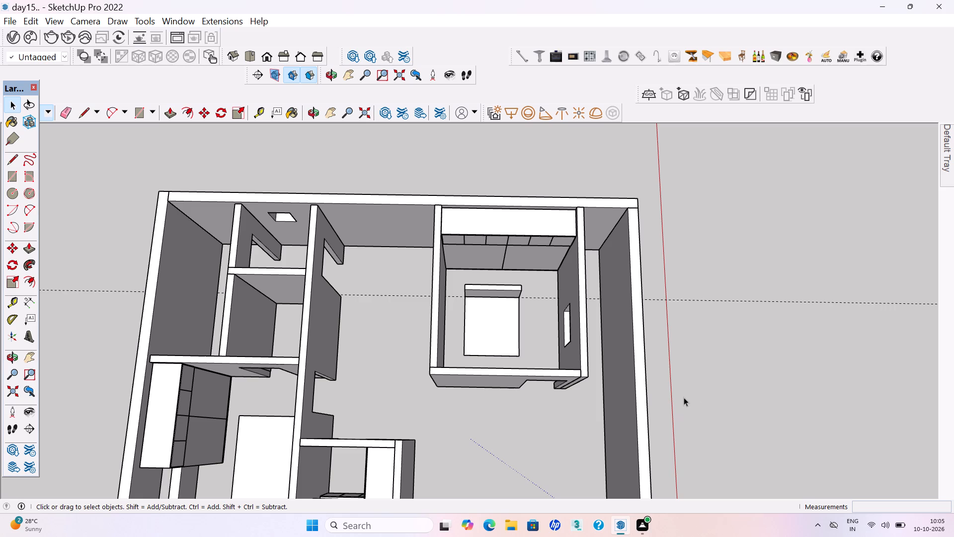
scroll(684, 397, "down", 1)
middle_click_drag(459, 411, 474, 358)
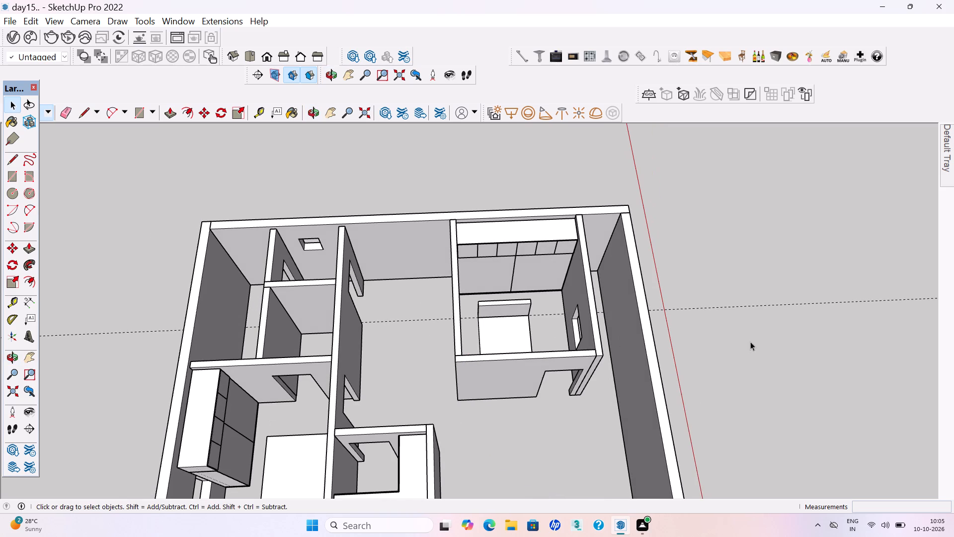
Delete the leftover guide line that runs across the house and save the model.
left_click_drag(770, 343, 736, 281)
key("Delete")
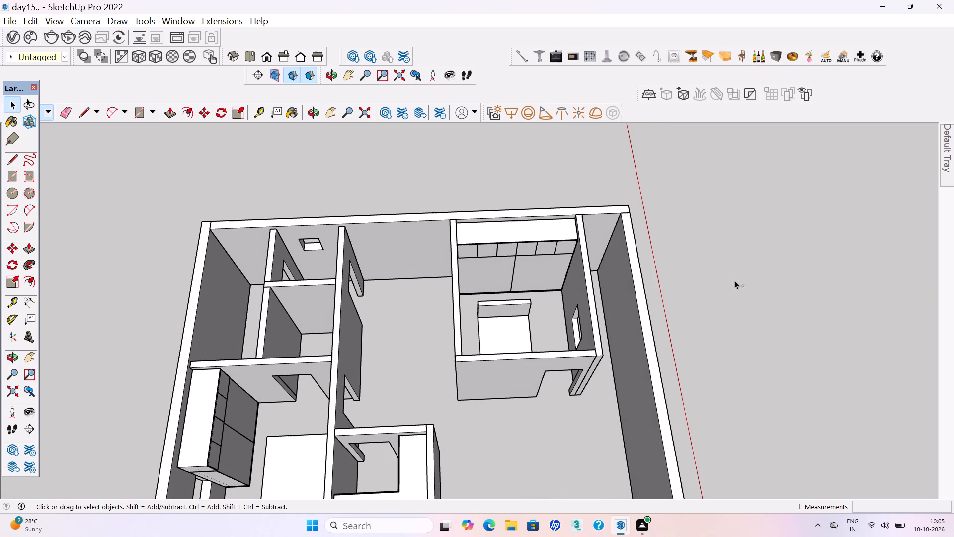
key("ctrl+s")
key("ctrl+s")
key("ctrl+s")
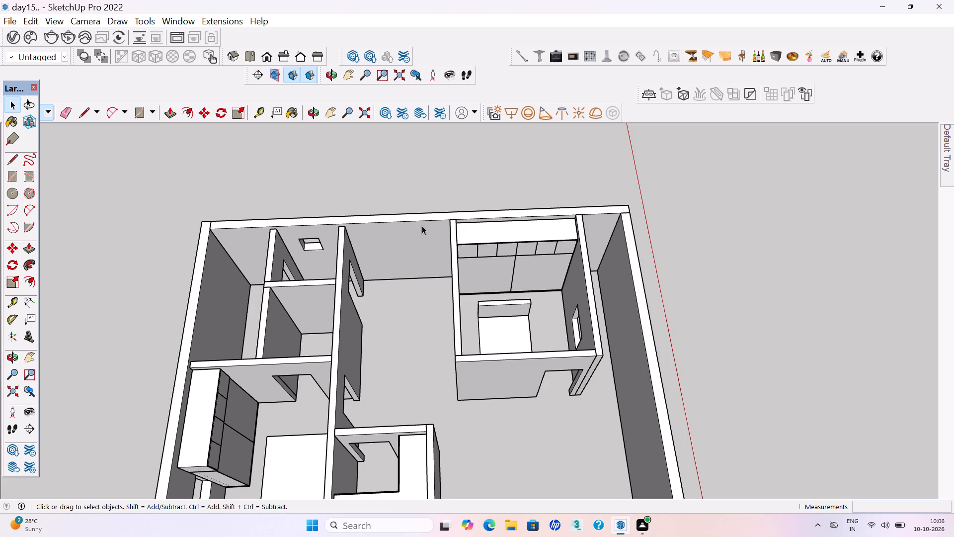
Draw a rectangle about 7'5" high by 9' wide on the living area's outer wall beside the kitchen, starting at floor level, and make it a group.
scroll(417, 251, "down", 4)
middle_click_drag(503, 358, 500, 319)
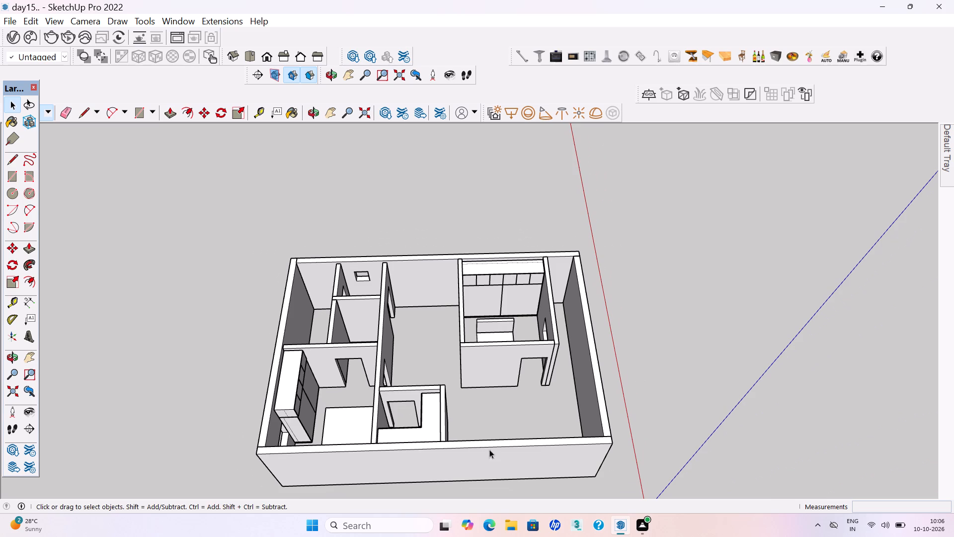
scroll(519, 298, "up", 3)
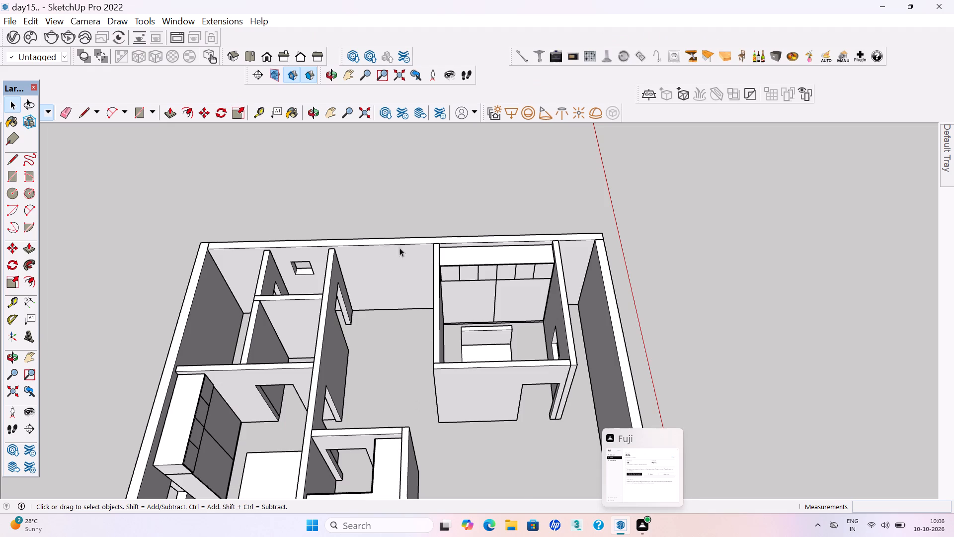
scroll(481, 216, "down", 1)
middle_click_drag(488, 284, 476, 351)
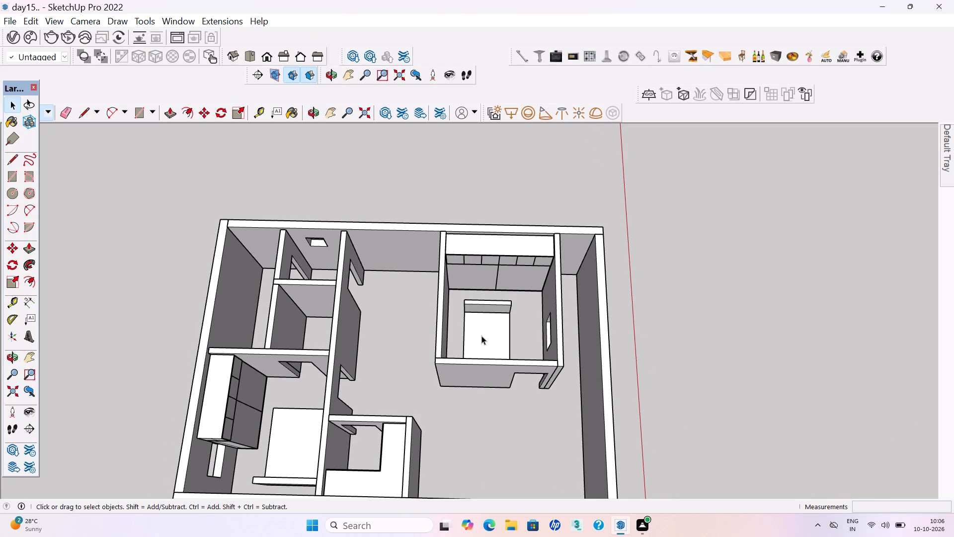
scroll(435, 205, "down", 3)
middle_click_drag(428, 299, 688, 273)
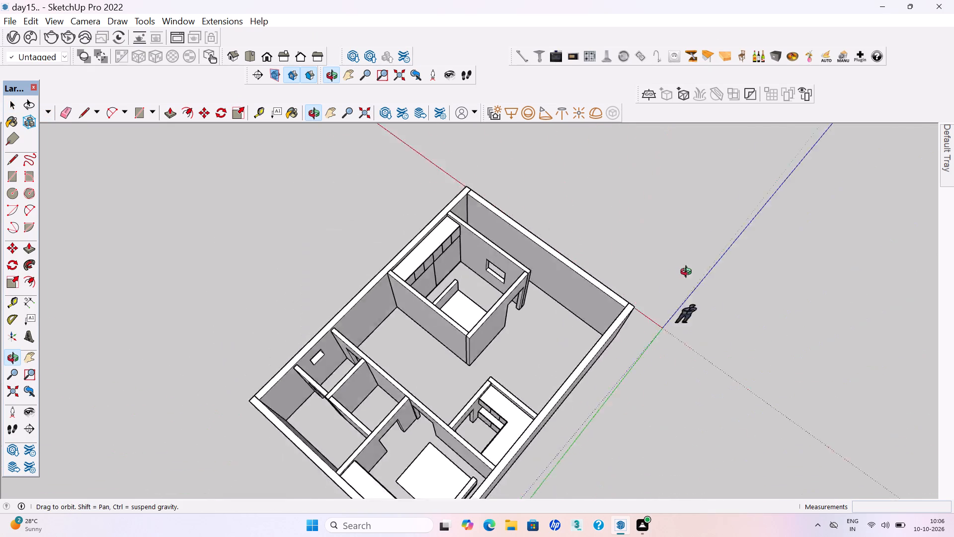
middle_click_drag(688, 273, 903, 269)
middle_click_drag(520, 249, 764, 206)
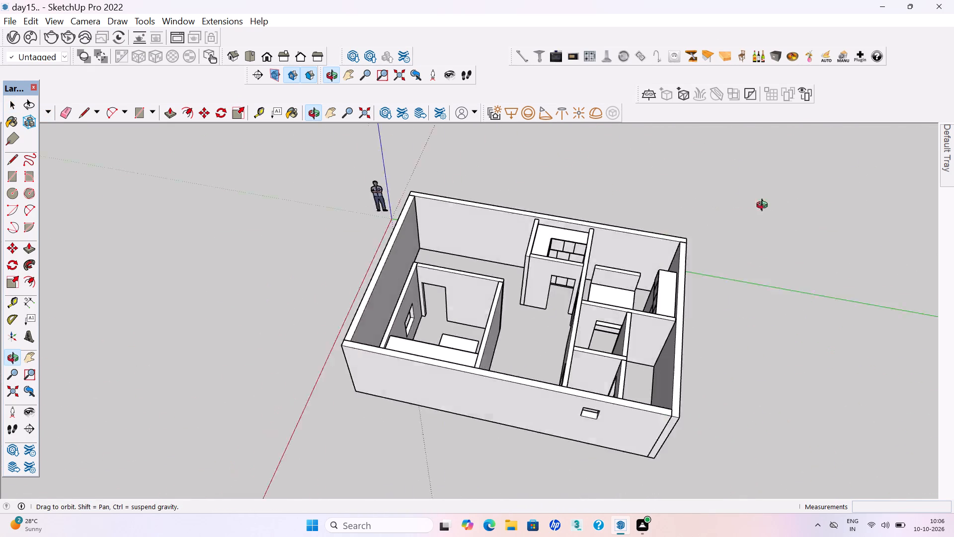
middle_click_drag(764, 206, 858, 202)
scroll(446, 211, "up", 5)
middle_click_drag(439, 286, 392, 294)
scroll(392, 294, "up", 3)
middle_click_drag(396, 273, 405, 246)
key("r")
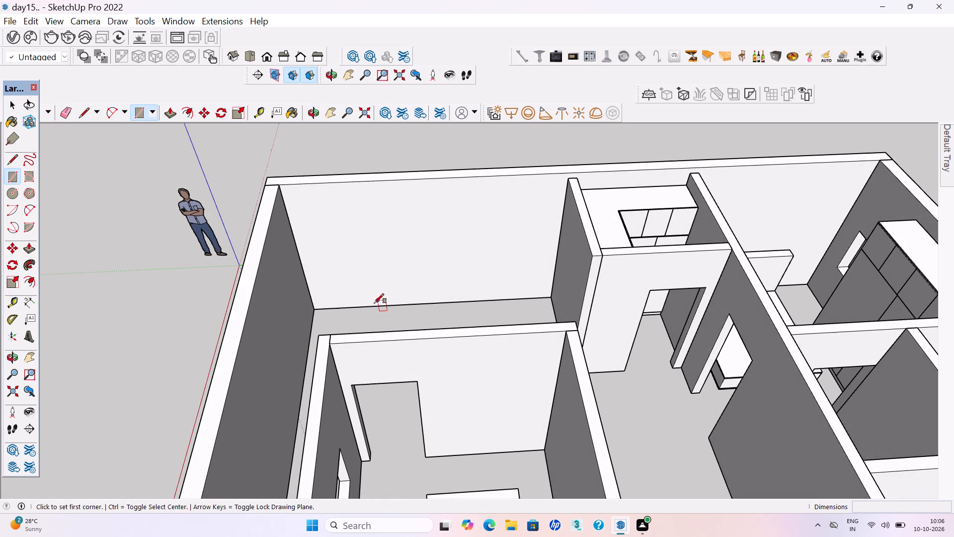
left_click(369, 306)
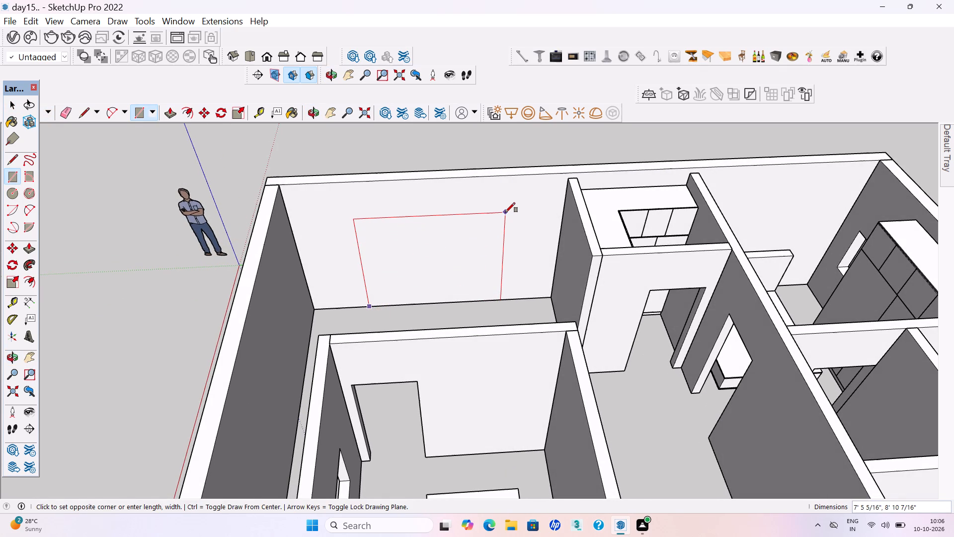
left_click(512, 210)
key("space")
double_click(436, 256)
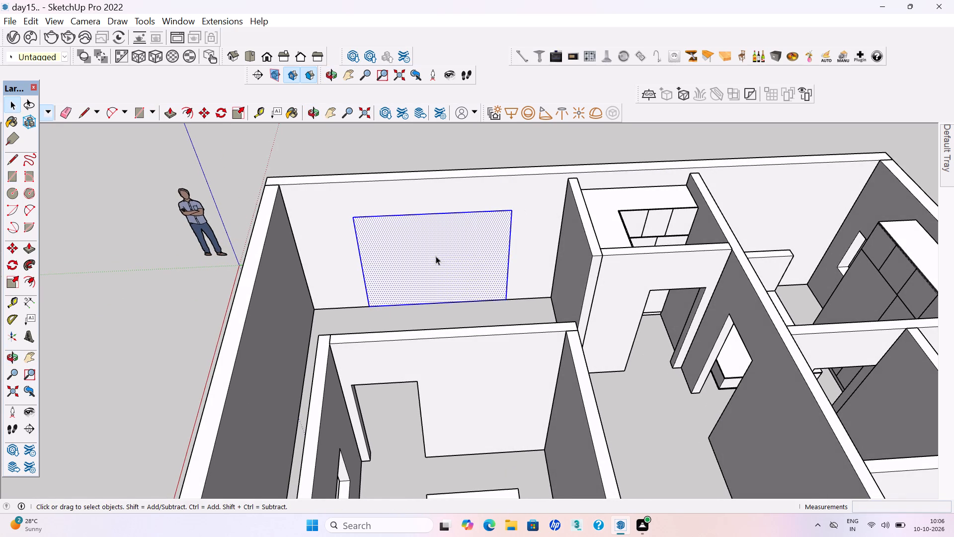
right_click(436, 256)
left_click(474, 374)
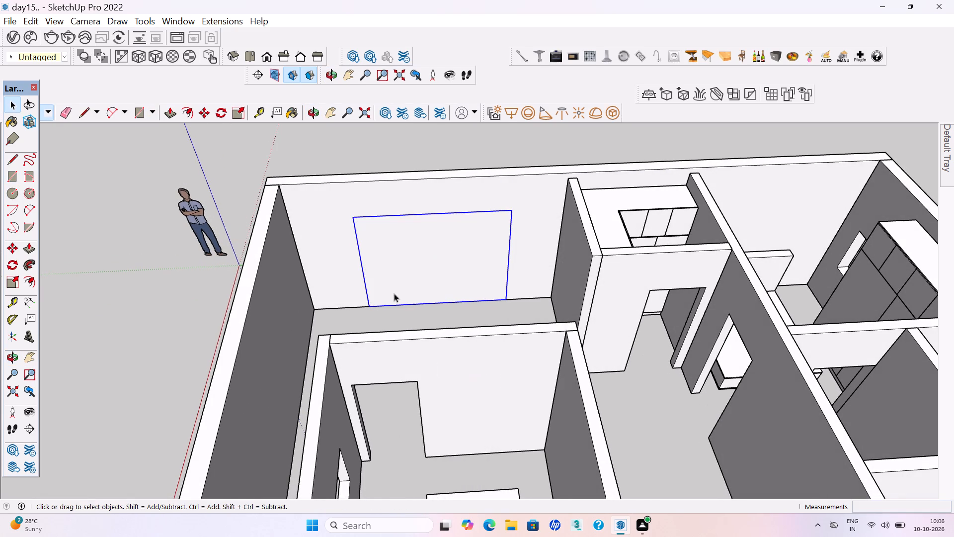
left_click(133, 185)
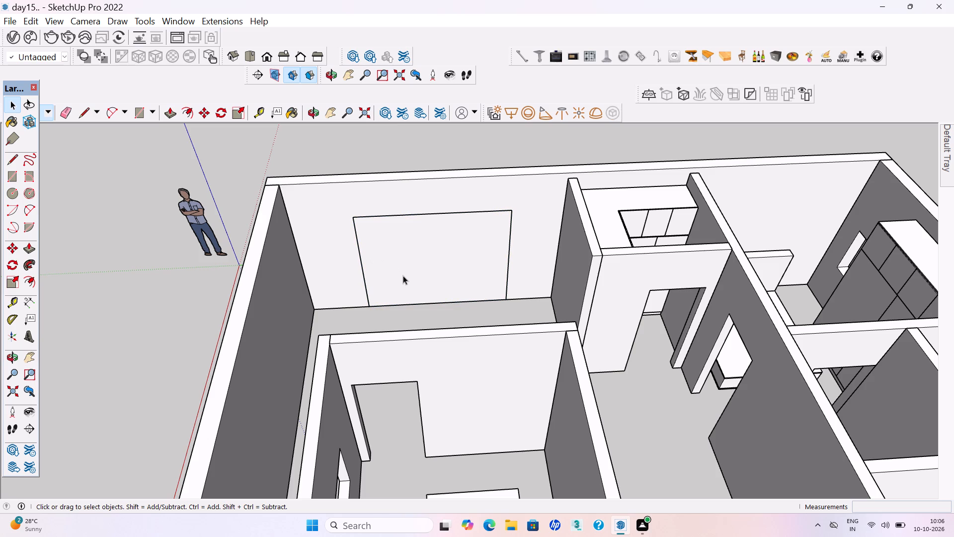
Draw a low rectangle about 1'7" by 6'8" at floor level within the wall panel outline and make it a group.
key("r")
left_click(397, 303)
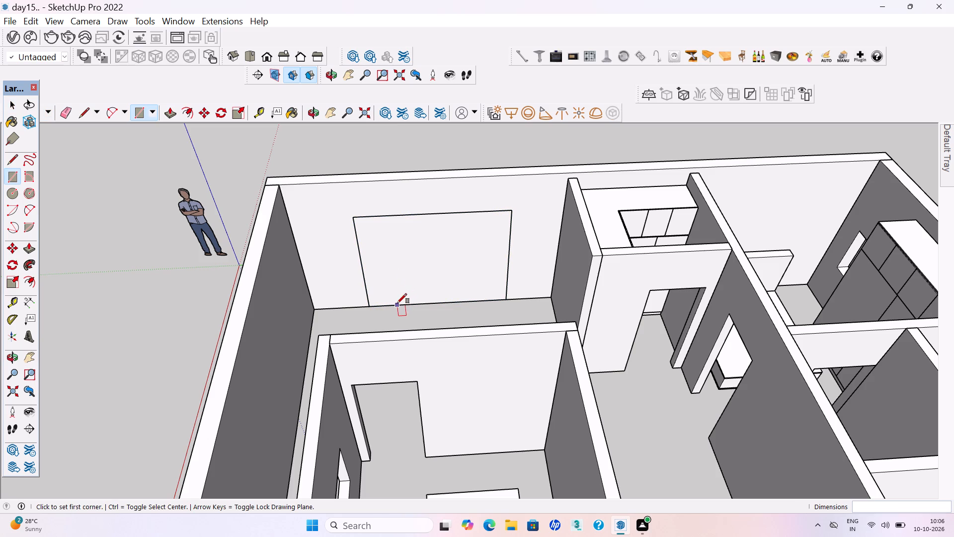
left_click(496, 283)
key("space")
double_click(455, 298)
right_click(455, 298)
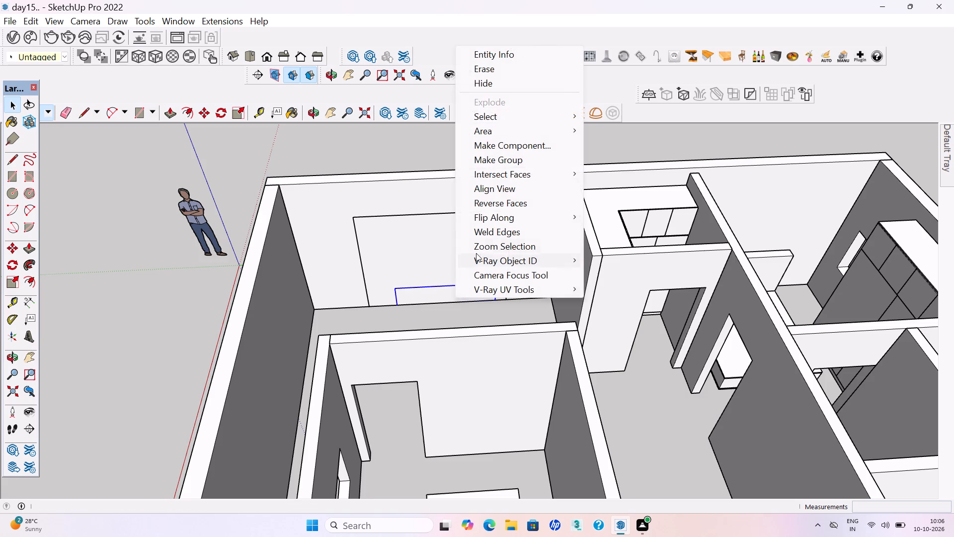
left_click(482, 159)
Extrude the low rectangle inside its group out from the wall as a TV cabinet box, leave the group and save the model.
left_click(442, 292)
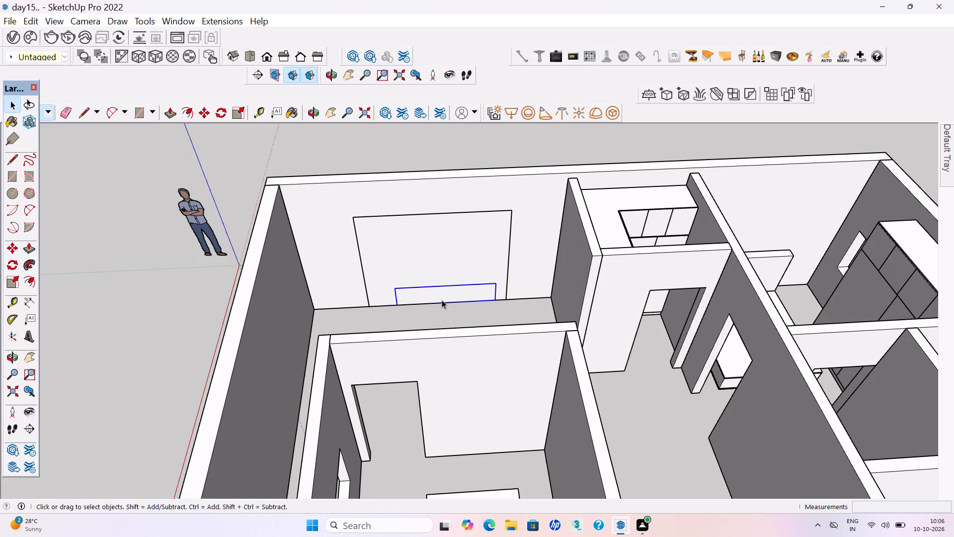
double_click(442, 300)
left_click(442, 300)
key("p")
left_click(437, 294)
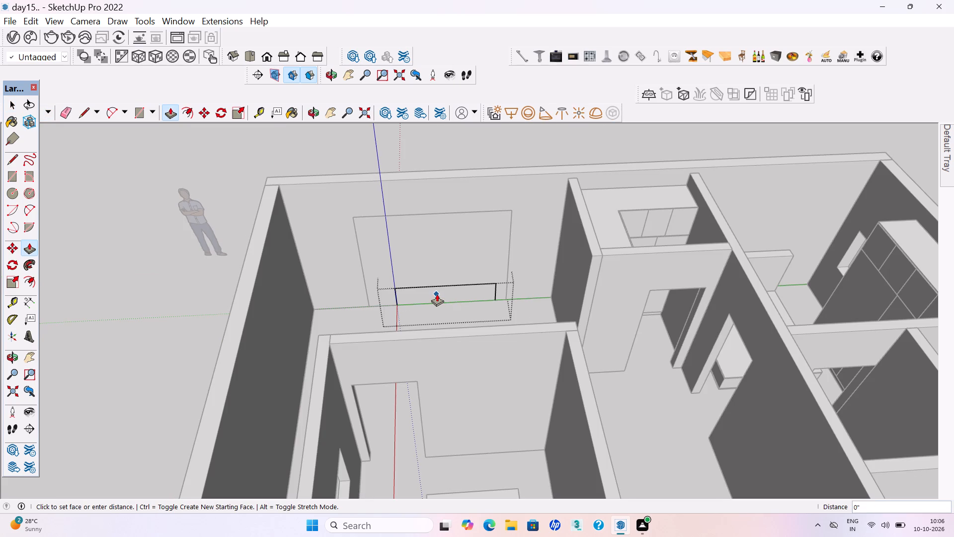
left_click(442, 307)
key("space")
left_click(187, 255)
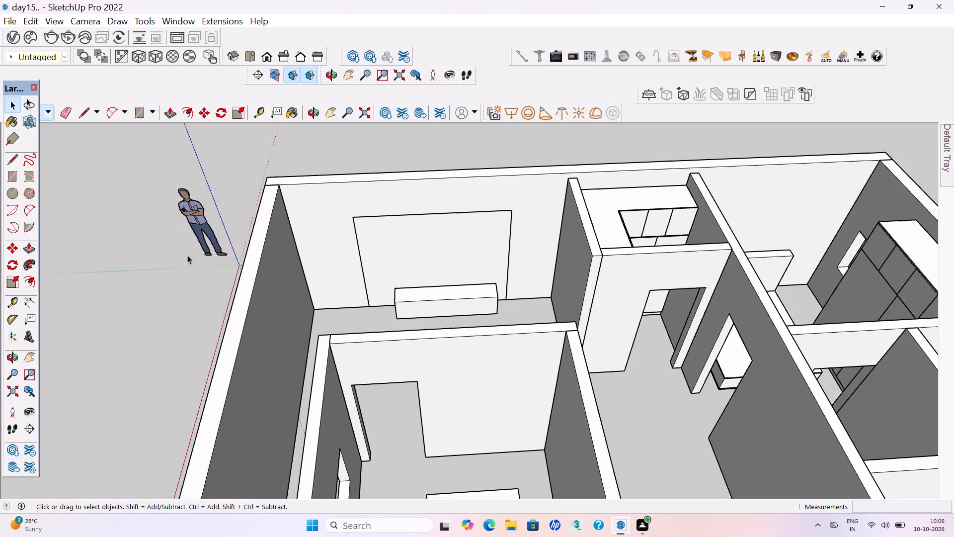
key("ctrl+s")
key("ctrl+s")
key("ctrl+s")
key("ctrl+s")
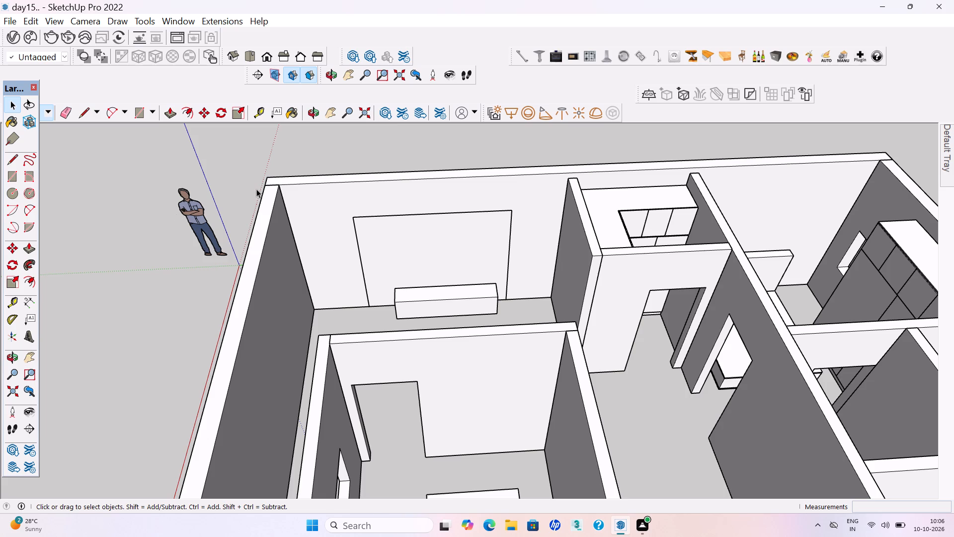
Offset the outline of the cabinet box's front face inward by 18 mm inside its group.
scroll(289, 183, "up", 3)
scroll(428, 333, "up", 3)
left_click(439, 353)
left_click(439, 353)
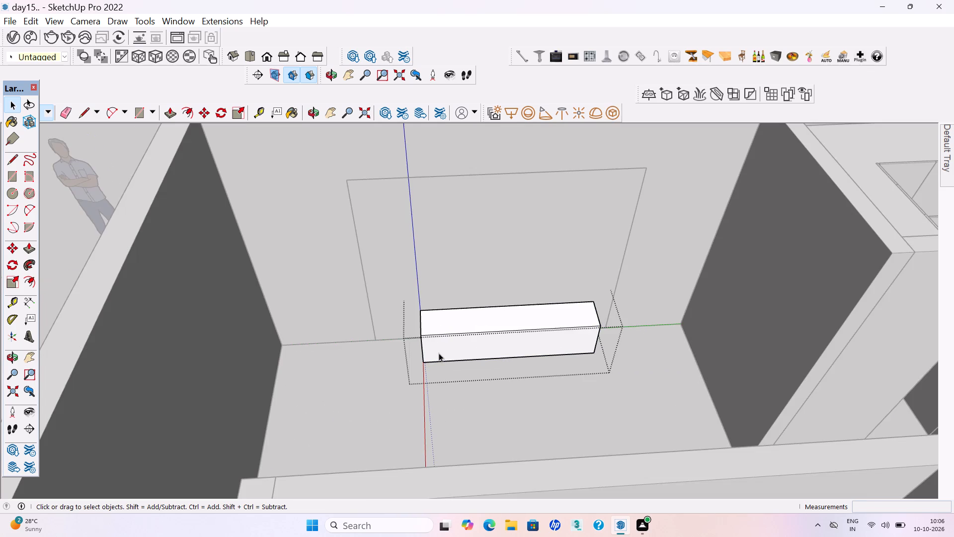
left_click(432, 351)
key("f")
left_click(430, 349)
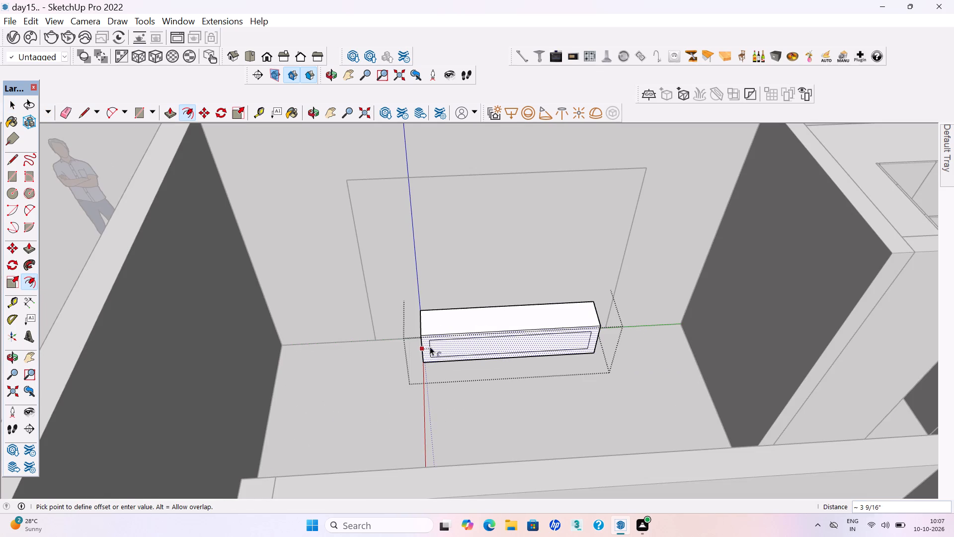
type("18mm")
key("Return")
key("space")
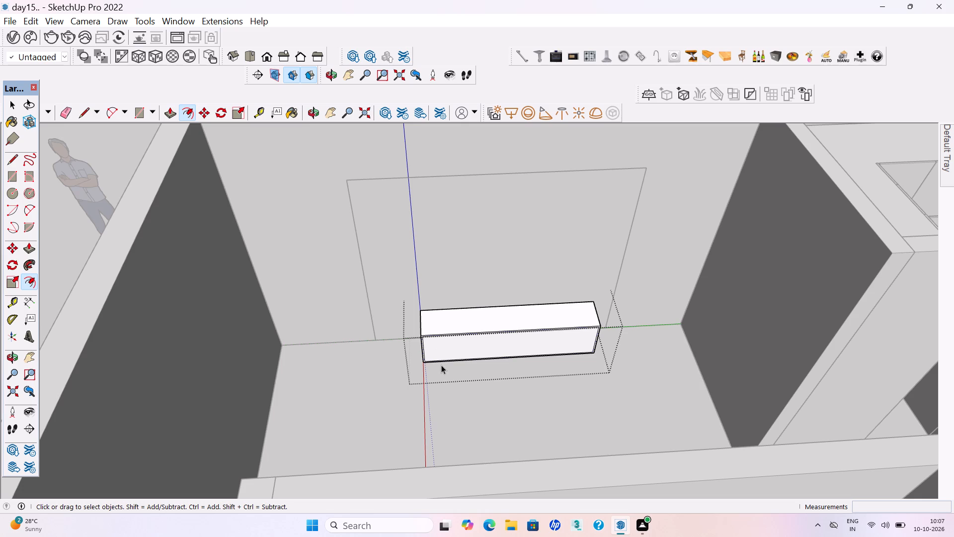
Push the inset front face about 9 1/2" into the box to hollow the cabinet, leave the group and save the model.
left_click(447, 346)
key("p")
key("Return")
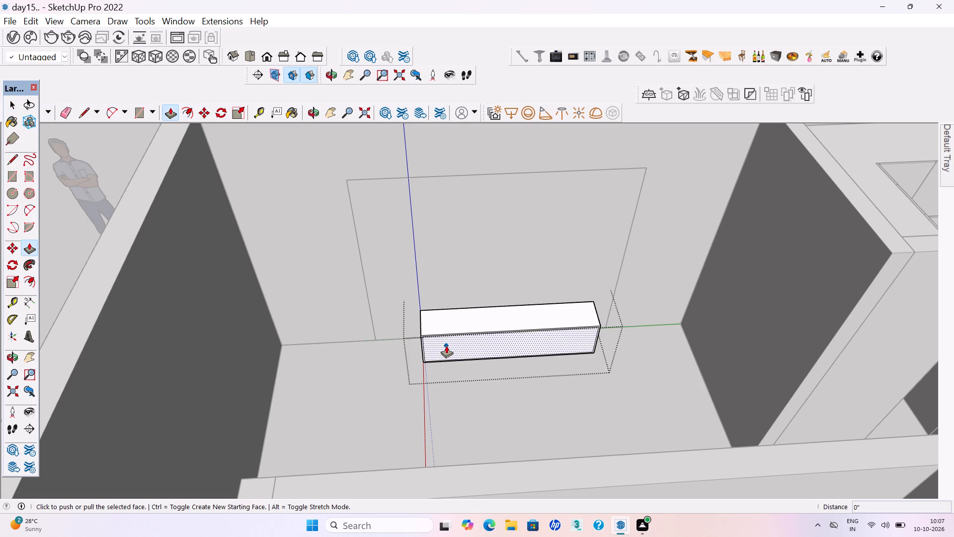
scroll(447, 346, "up", 4)
left_click(459, 360)
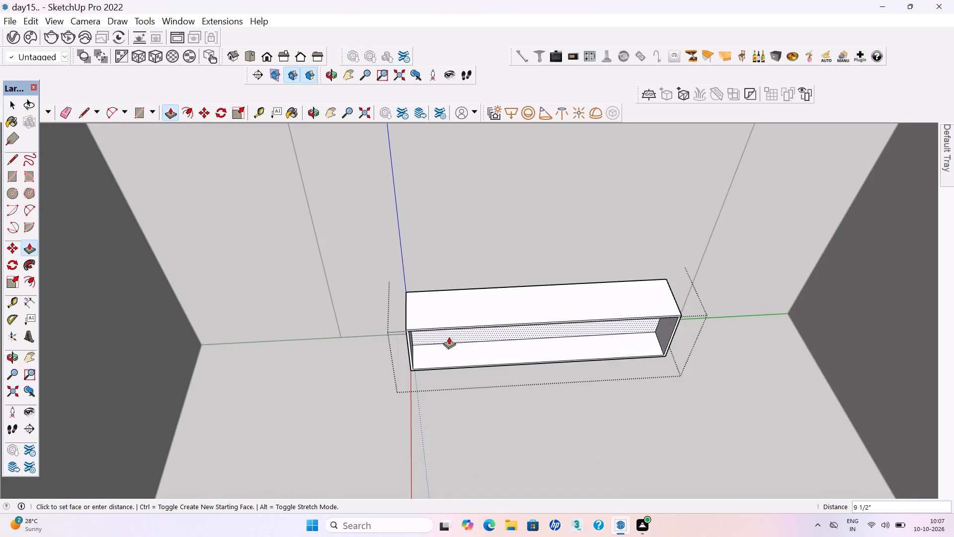
left_click(449, 337)
scroll(449, 336, "down", 4)
key("space")
left_click(468, 399)
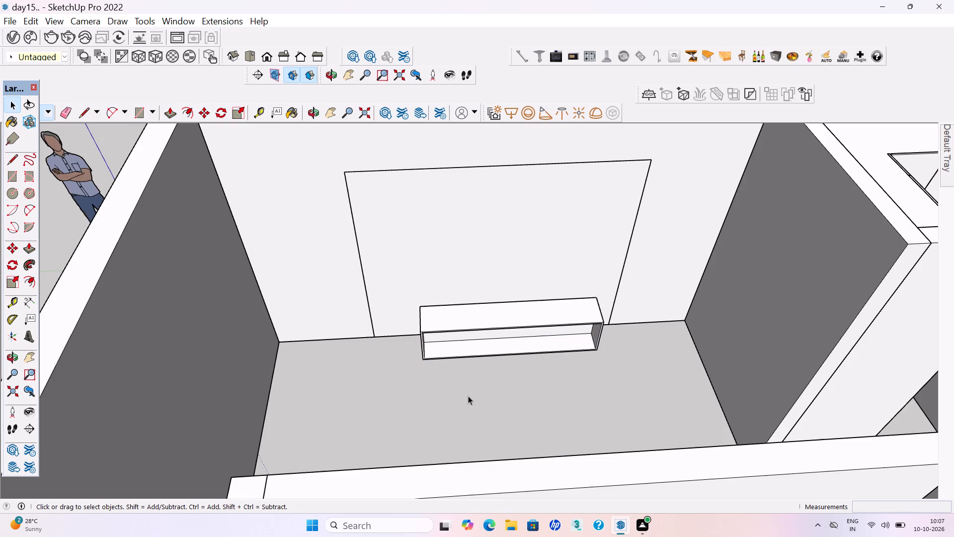
key("ctrl+s")
key("ctrl+s")
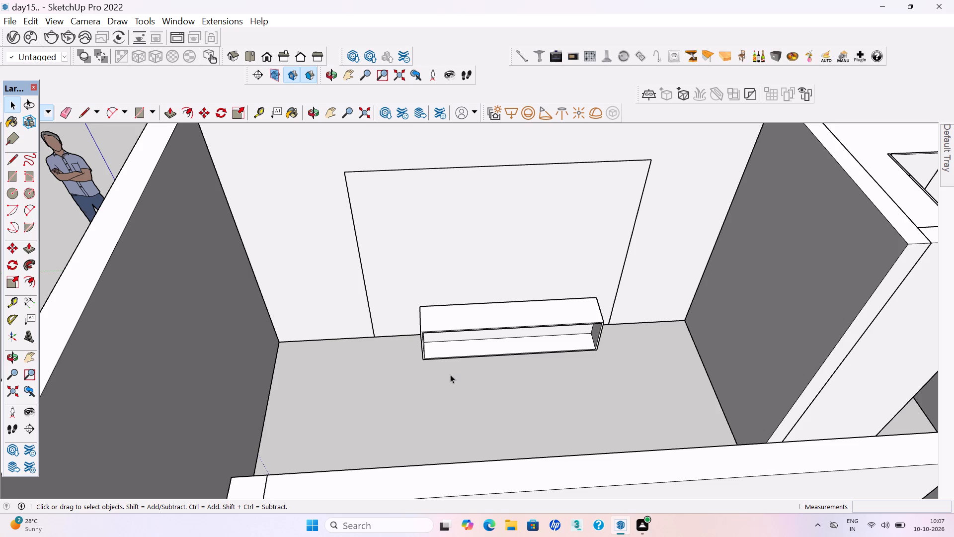
Place two vertical guide lines across the cabinet front, about 1'11" from its side edge and about 2'5" beyond that.
key("t")
scroll(575, 399, "up", 3)
scroll(524, 363, "up", 1)
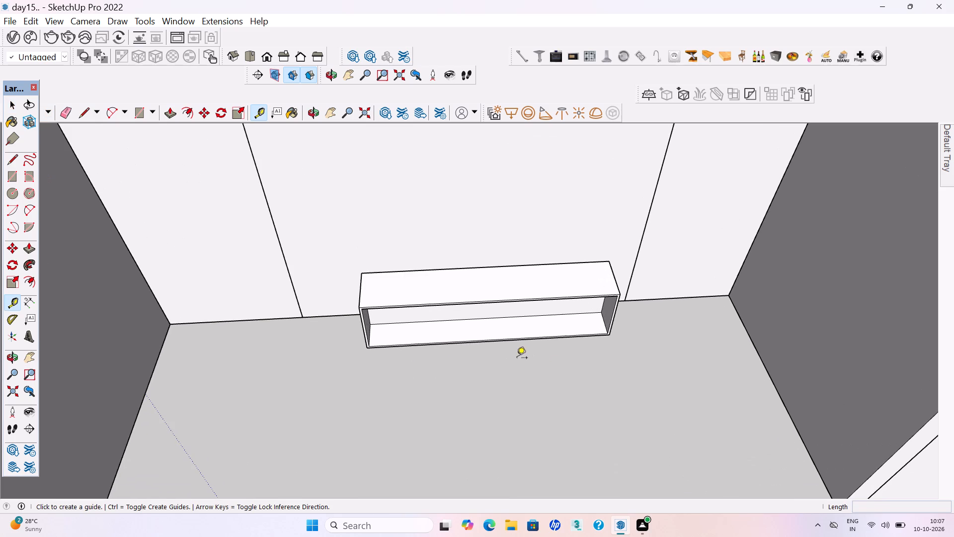
left_click(365, 330)
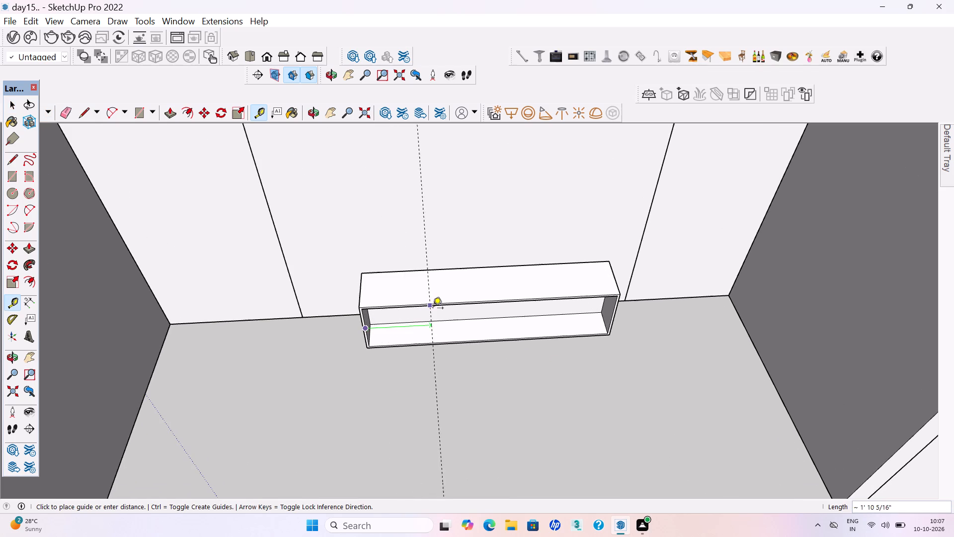
left_click(437, 308)
left_click(436, 318)
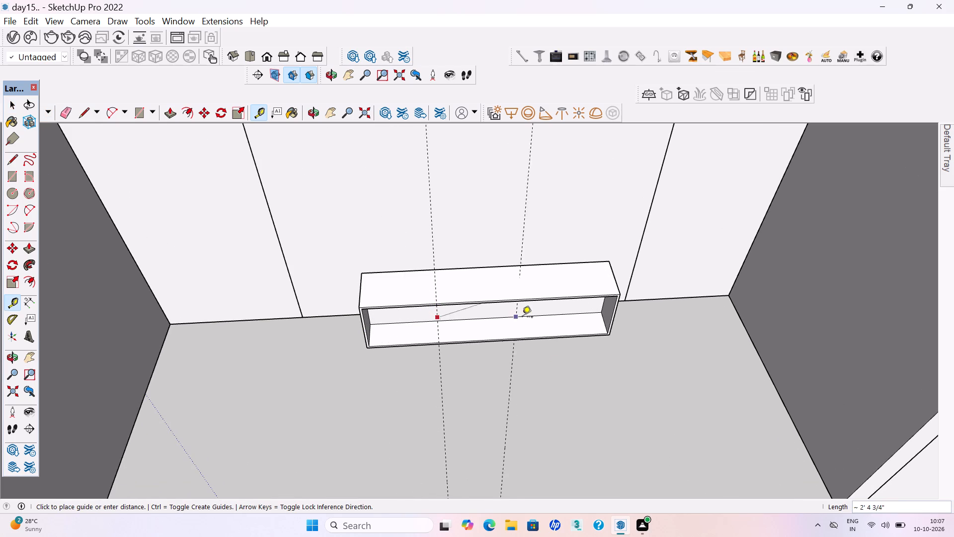
left_click(530, 299)
Draw a door rectangle about 1'6 1/2" by 1'11" on the cabinet front, from the outer top corner to the first guide line.
scroll(432, 323, "up", 2)
middle_click_drag(430, 323, 405, 299)
middle_click(405, 298)
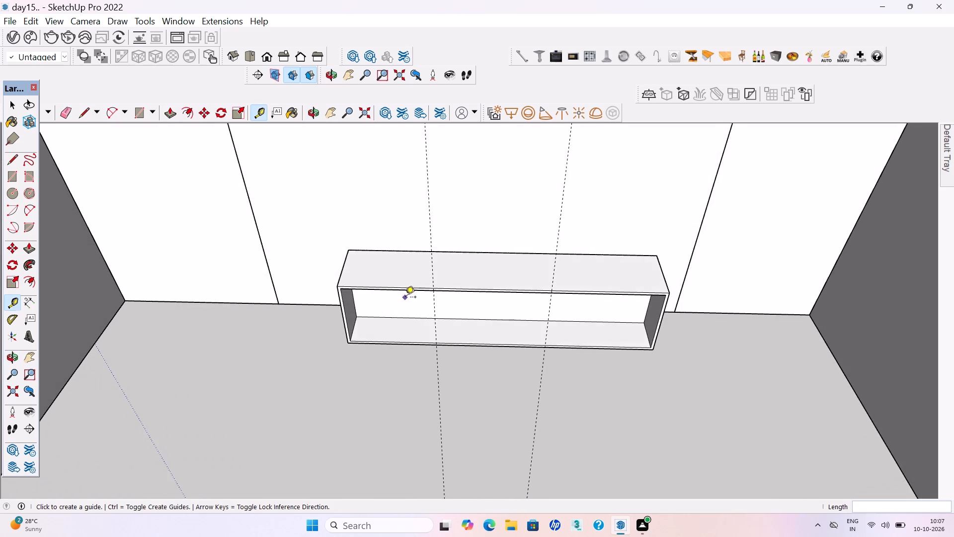
scroll(397, 302, "up", 3)
key("r")
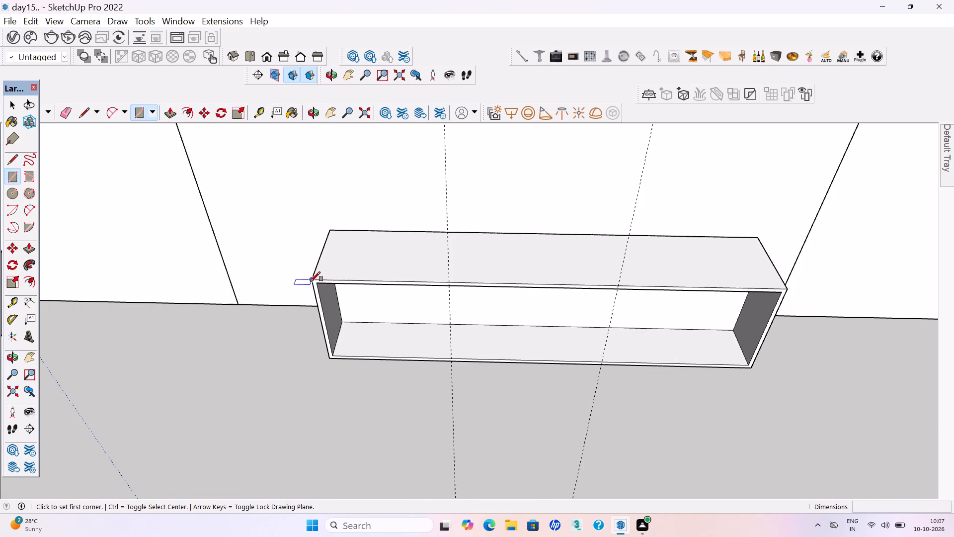
left_click(311, 281)
left_click(450, 355)
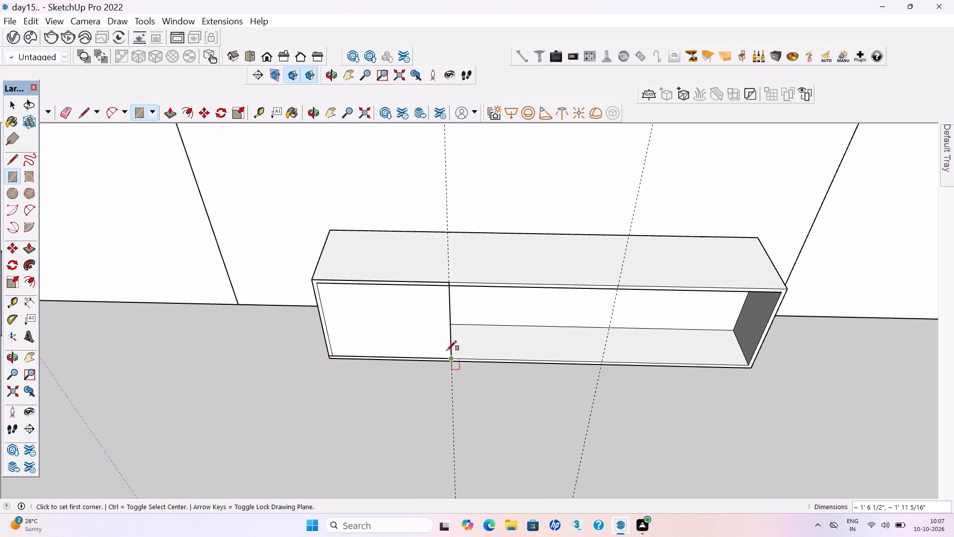
Extrude the door rectangle outward by 18 mm.
key("p")
left_click(413, 324)
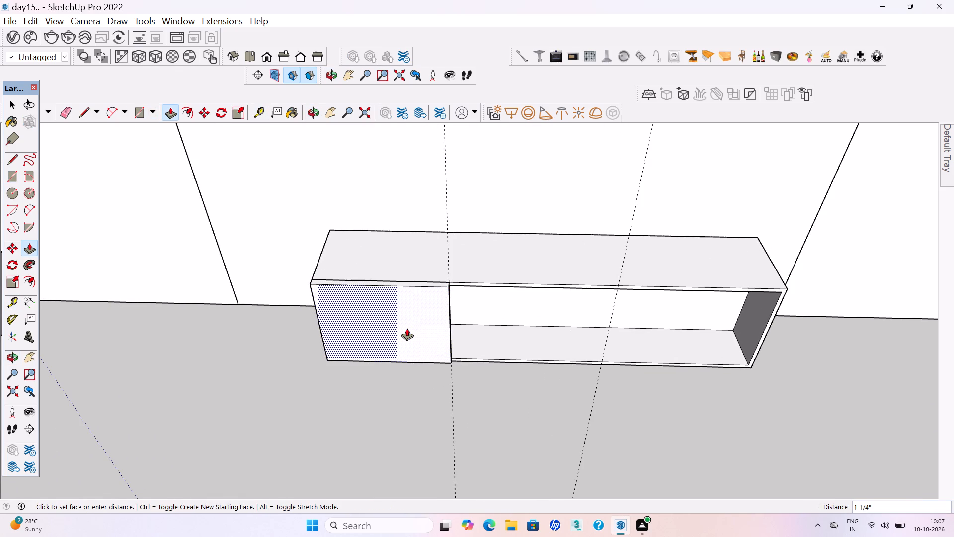
type("18")
type("mm")
key("Return")
key("space")
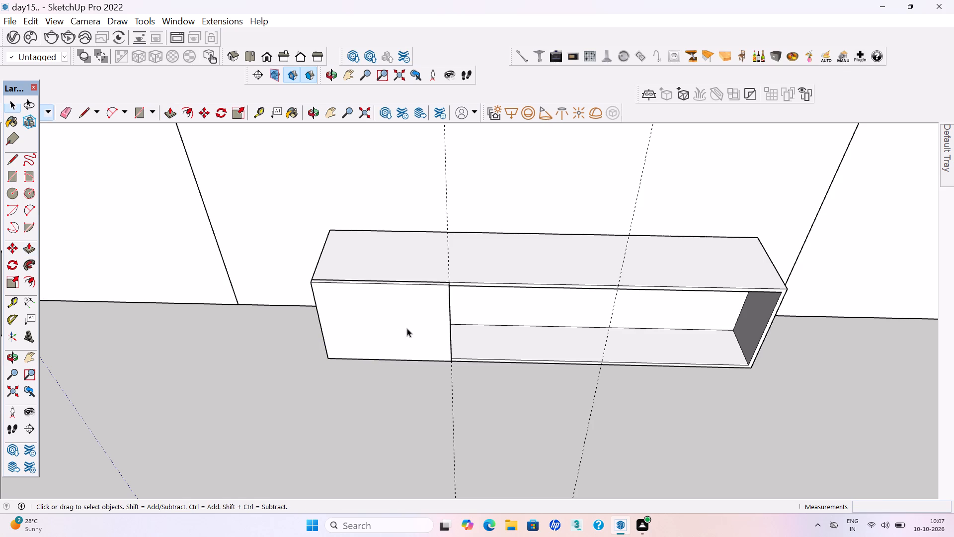
Make the extruded first door and its edges into a group.
scroll(410, 308, "up", 1)
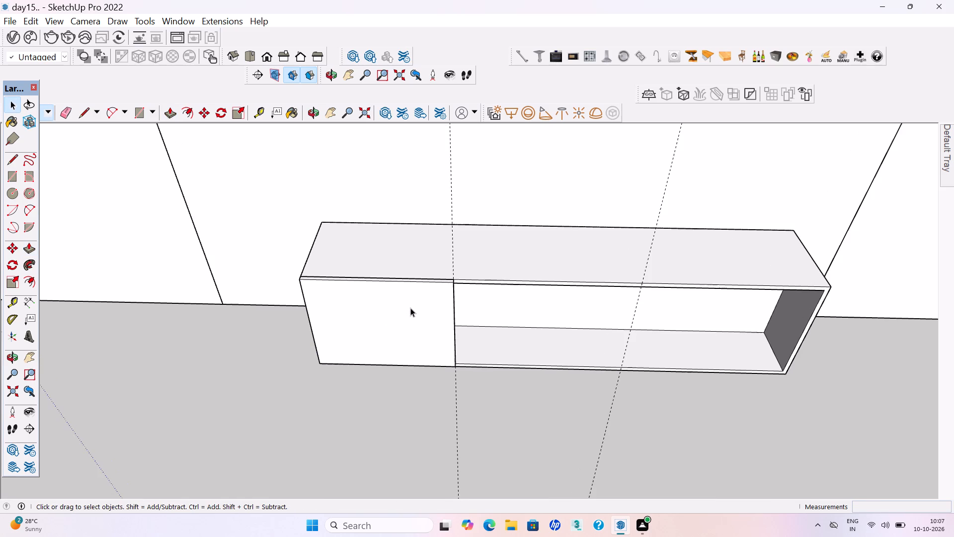
middle_click_drag(410, 308, 409, 349)
triple_click(398, 320)
right_click(398, 320)
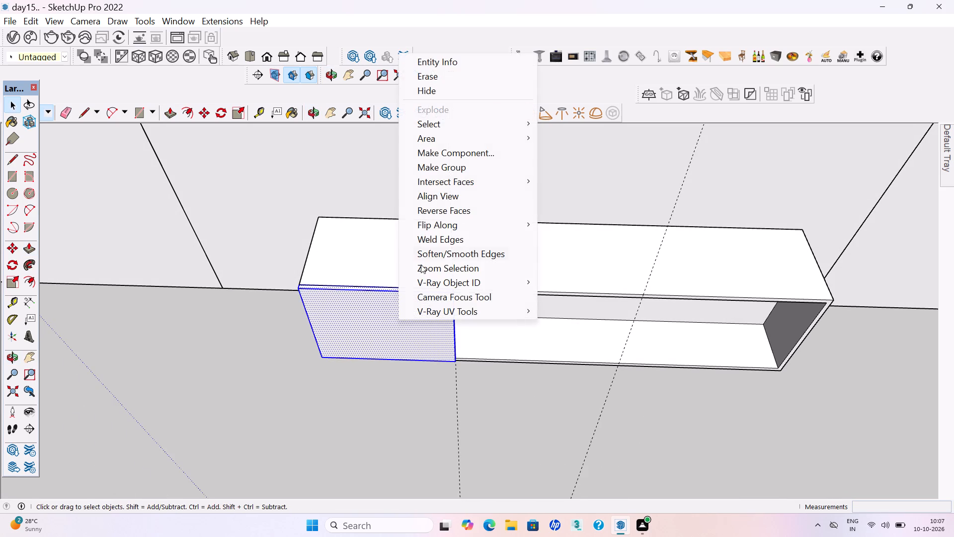
left_click(432, 170)
scroll(397, 323, "down", 3)
left_click(387, 387)
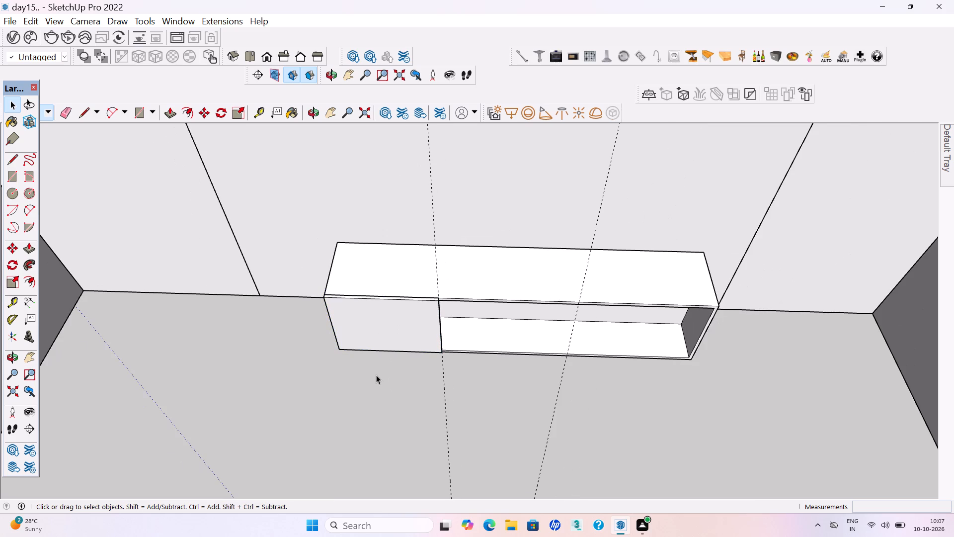
Draw the middle door rectangle, about 1'6 1/2" by 2'4 1/4", between the two guide lines on the cabinet front.
key("r")
scroll(584, 298, "up", 4)
scroll(433, 300, "up", 4)
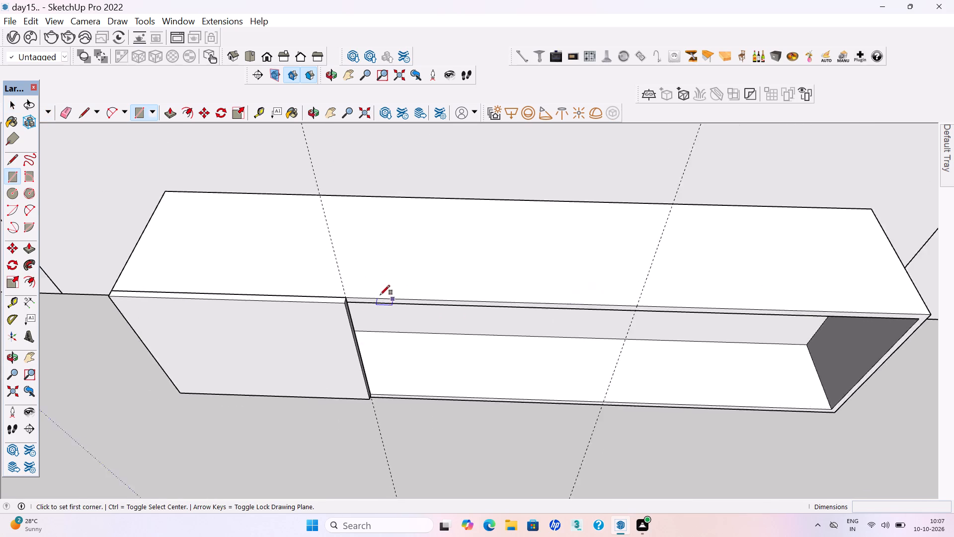
scroll(357, 311, "up", 13)
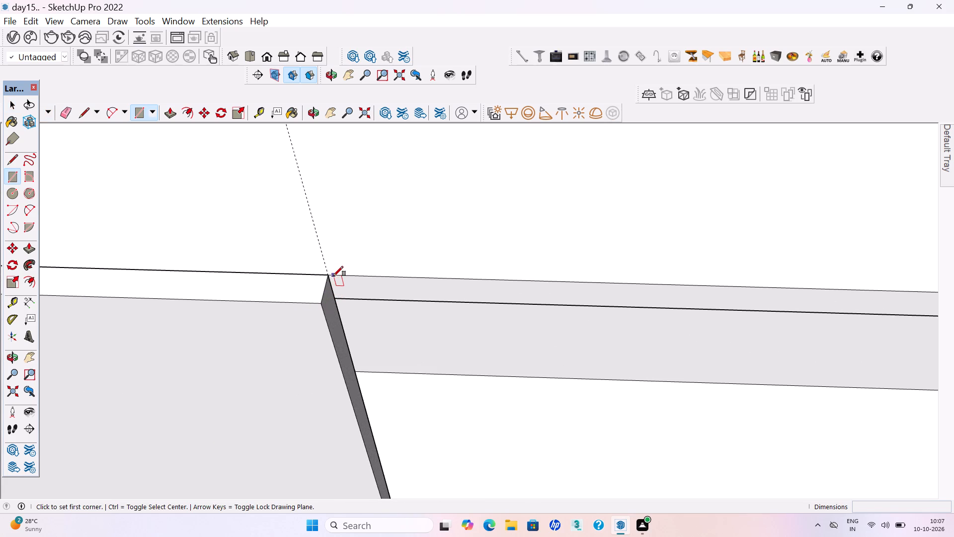
left_click(333, 276)
scroll(337, 278, "down", 18)
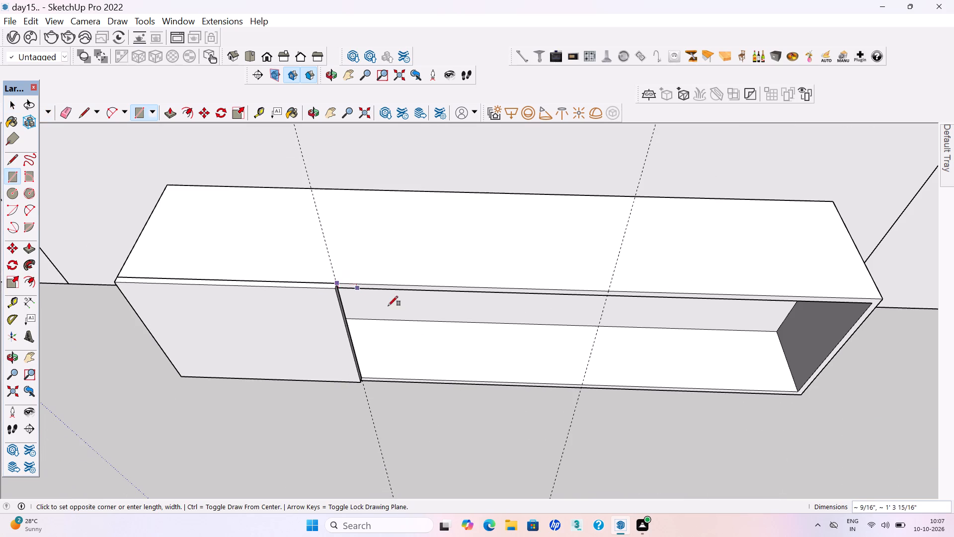
left_click(583, 386)
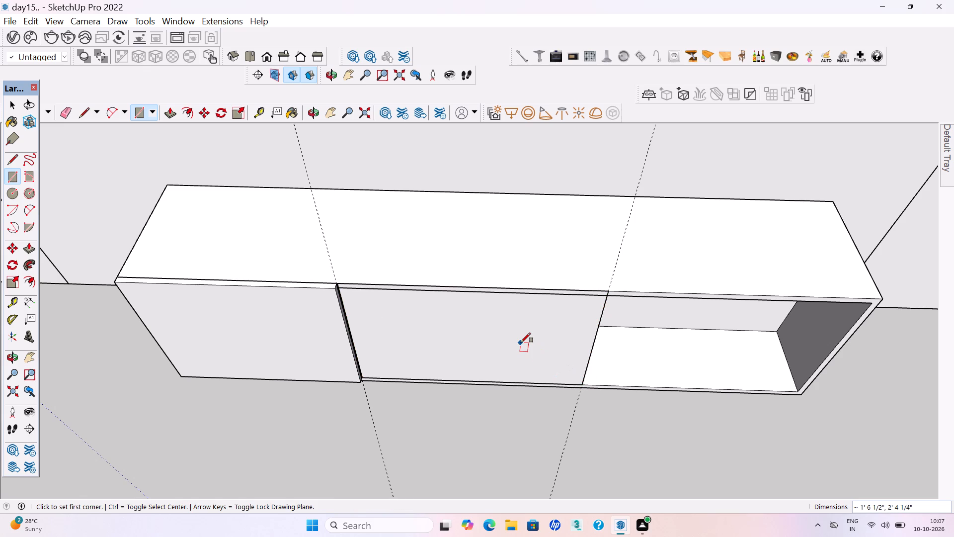
Extrude the middle door rectangle about 11/16", flush with the first door, and make it a group.
key("p")
left_click(371, 305)
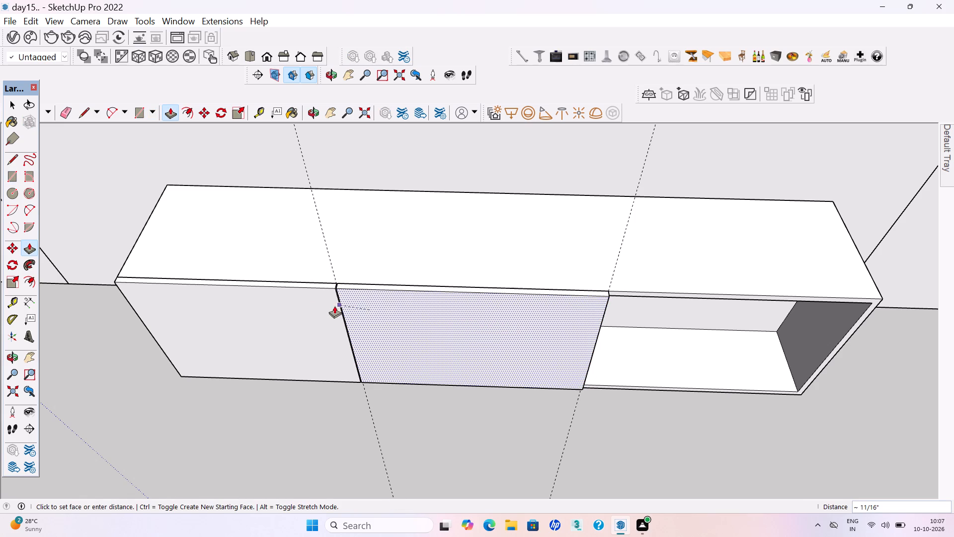
left_click(314, 303)
key("space")
triple_click(379, 308)
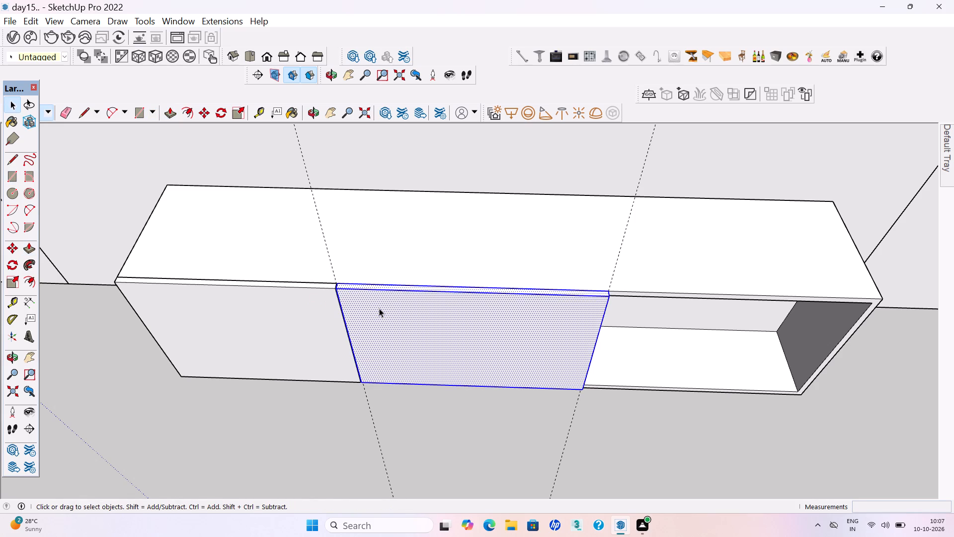
right_click(379, 308)
left_click(404, 156)
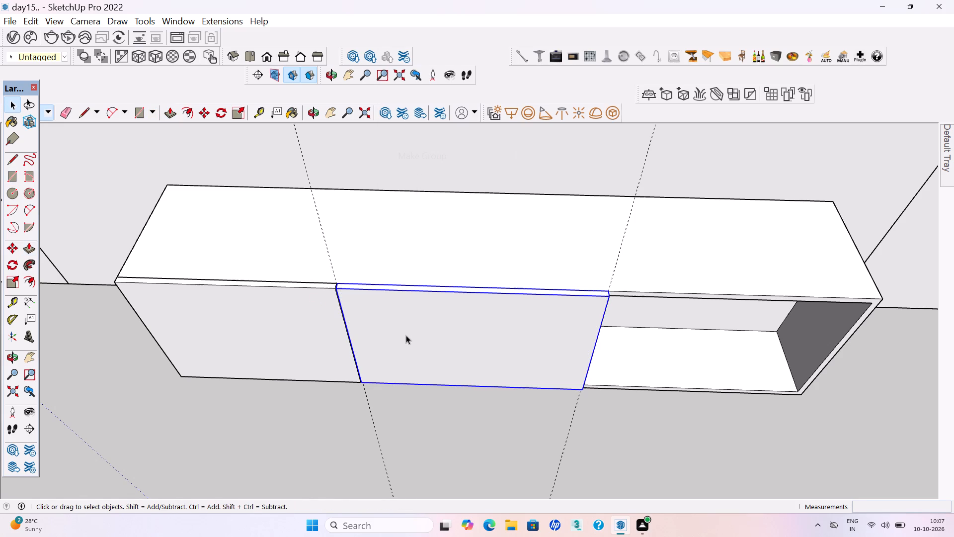
Open the middle door group and offset its front face outline inward by 2".
left_click(406, 335)
left_click(405, 335)
left_click(404, 335)
left_click(392, 334)
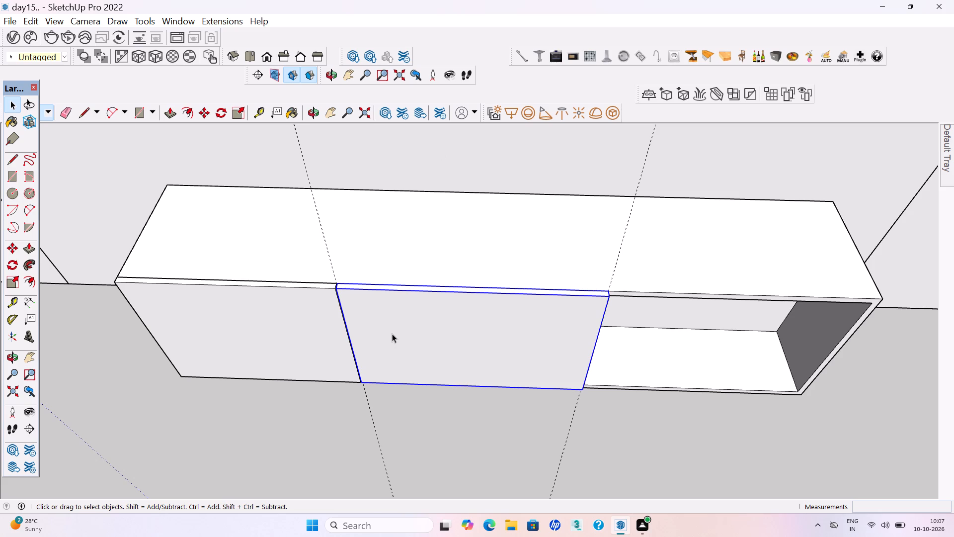
double_click(384, 332)
left_click(383, 332)
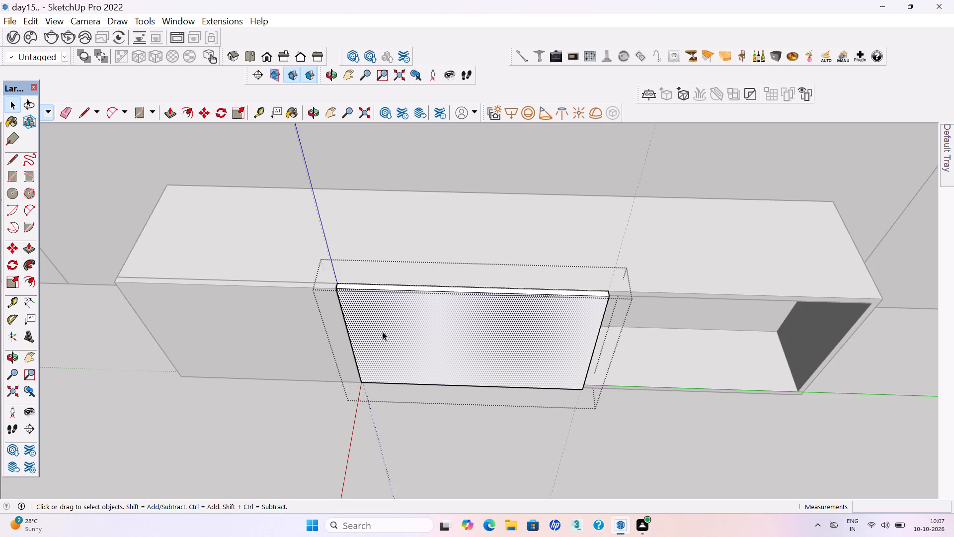
key("f")
left_click(383, 332)
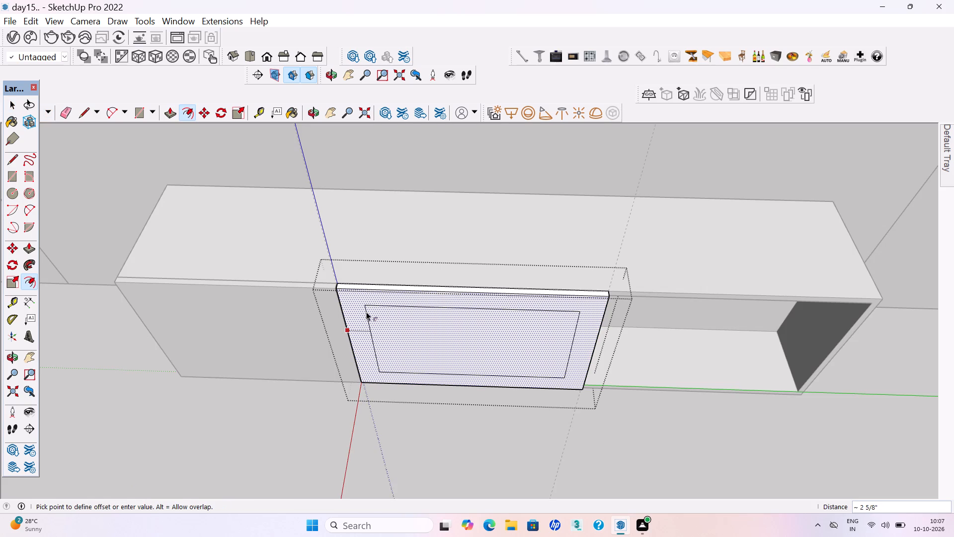
type("2\"")
key("Return")
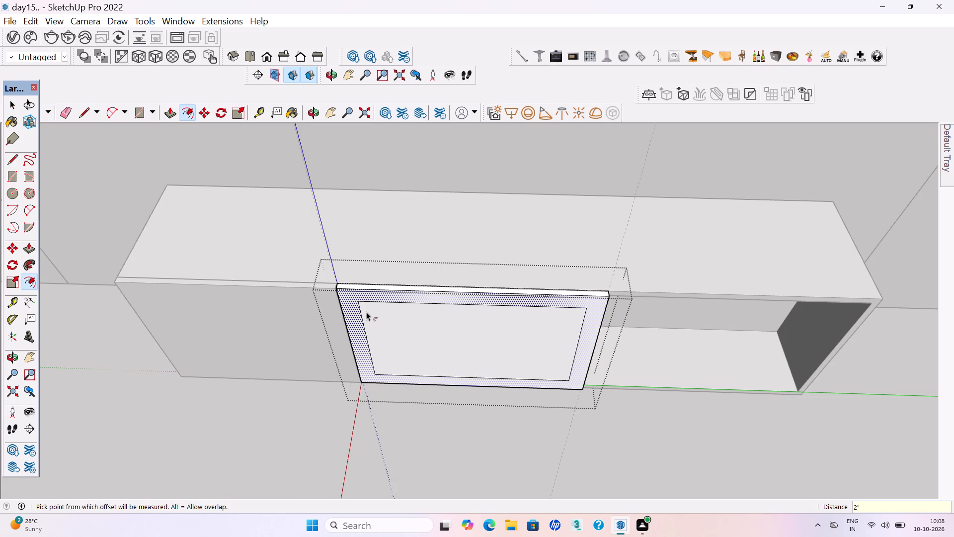
Push the inner face through the middle door's thickness to cut an opening, leave the group and save the model.
key("space")
left_click(416, 355)
key("p")
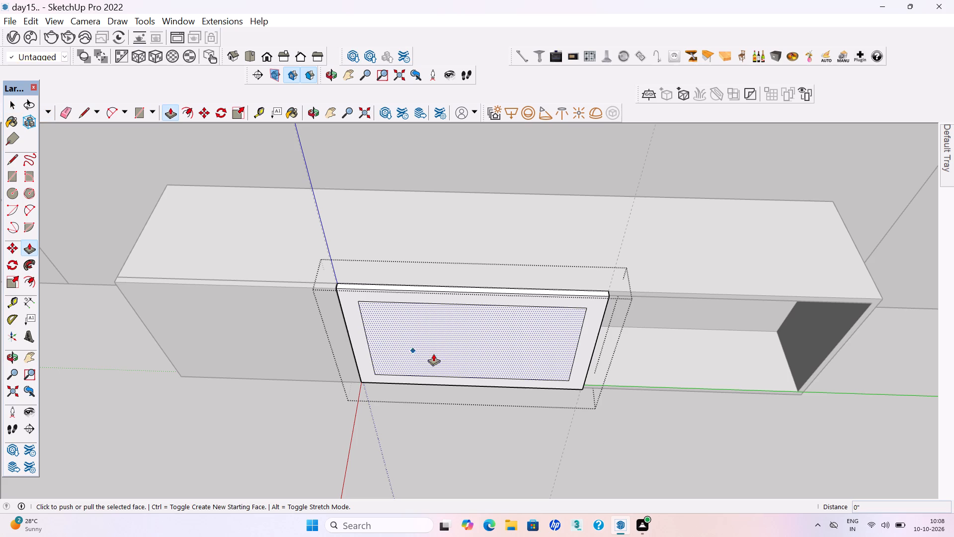
left_click(454, 358)
left_click(413, 333)
key("space")
scroll(406, 344, "down", 3)
left_click(417, 408)
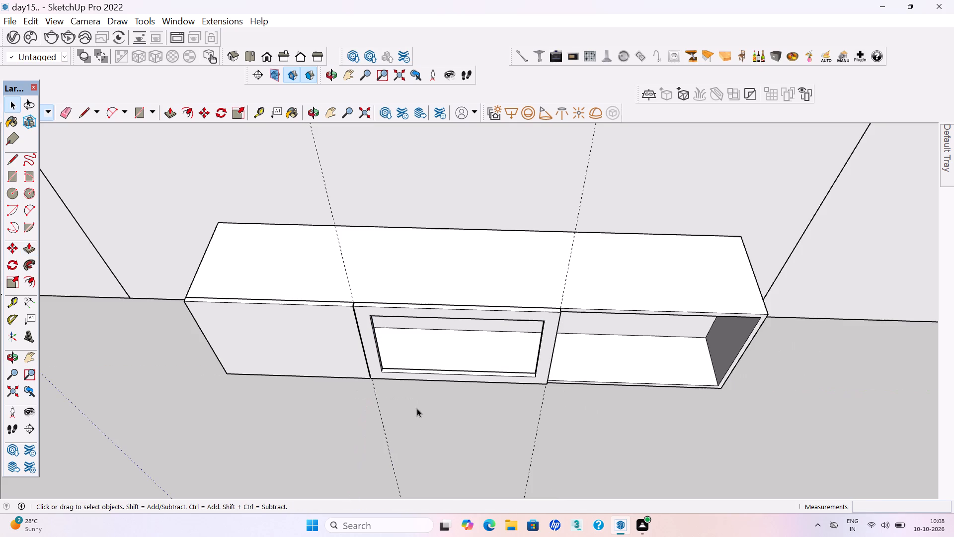
key("ctrl+s")
key("ctrl+s")
key("ctrl+s")
key("ctrl+s")
key("ctrl+s")
key("ctrl+s")
key("ctrl+s")
key("ctrl+s")
key("ctrl+s")
key("ctrl+s")
key("ctrl+s")
key("ctrl+s")
key("ctrl+s")
key("ctrl+s")
key("ctrl+s")
key("ctrl+s")
Draw the third door rectangle, about 1'6 1/2" by 2'3", from the second guide line's top to the cabinet front's far lower corner.
key("r")
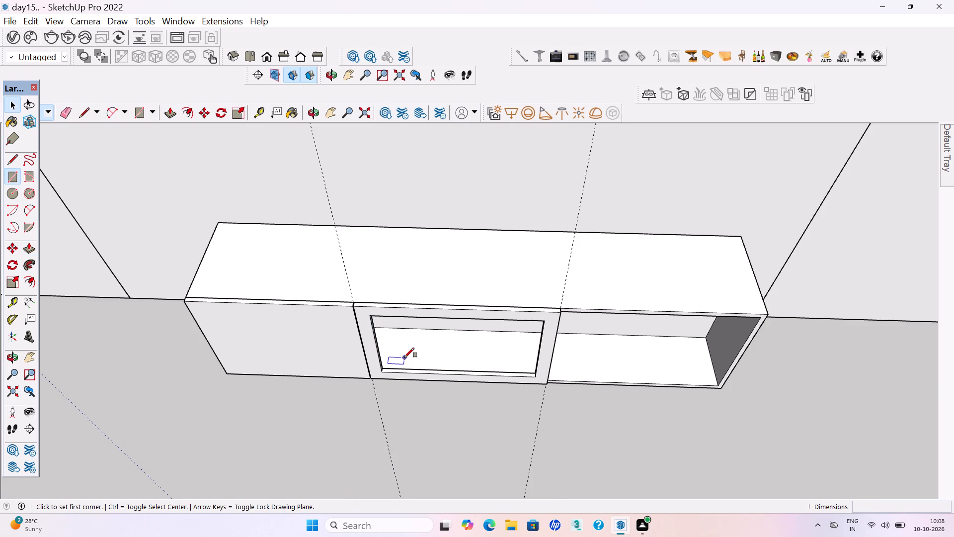
scroll(245, 336, "down", 4)
scroll(571, 312, "up", 4)
middle_click_drag(570, 327, 539, 255)
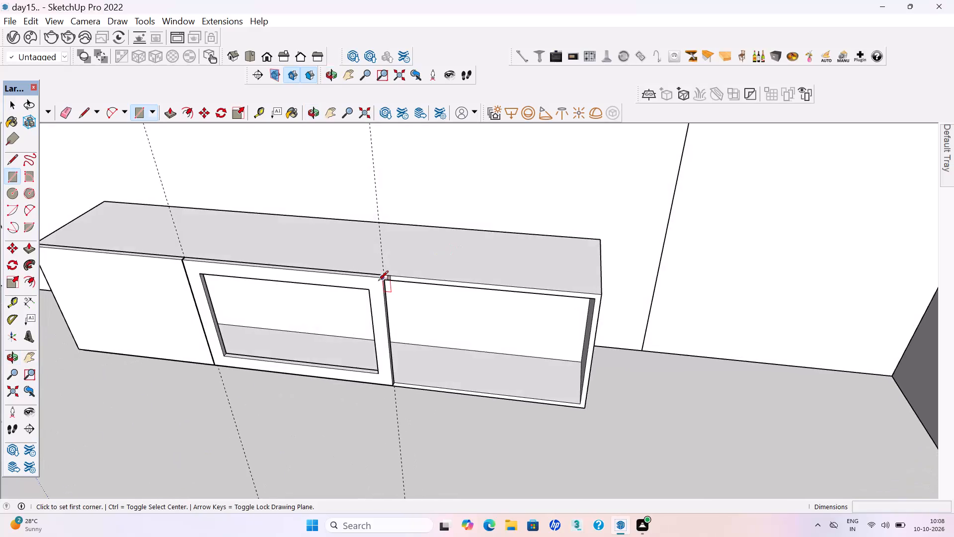
scroll(379, 280, "up", 10)
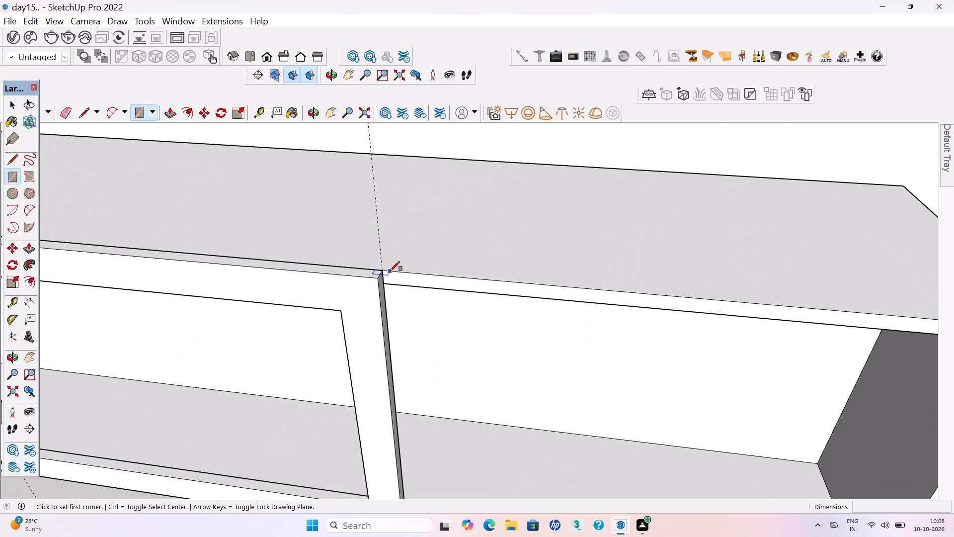
left_click(388, 270)
scroll(386, 269, "down", 4)
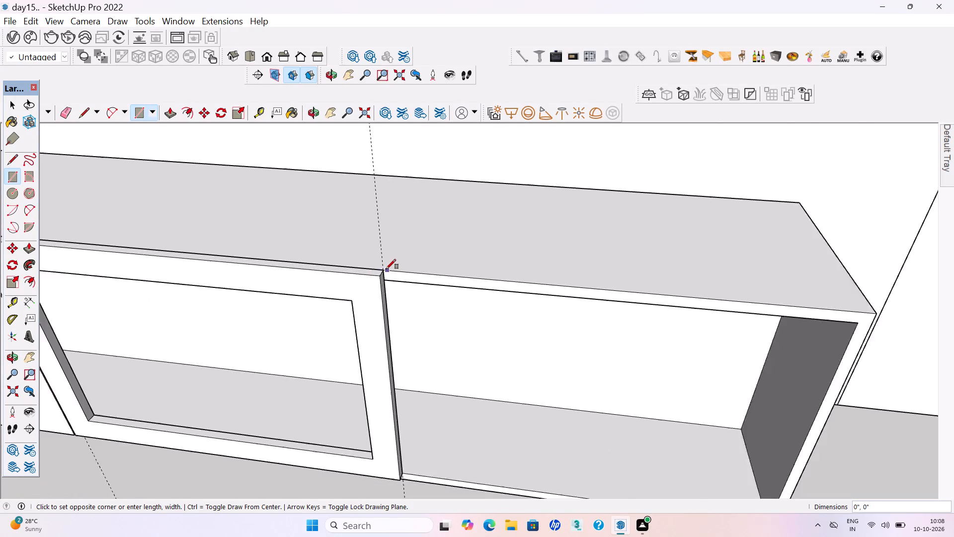
scroll(386, 269, "down", 4)
left_click(640, 438)
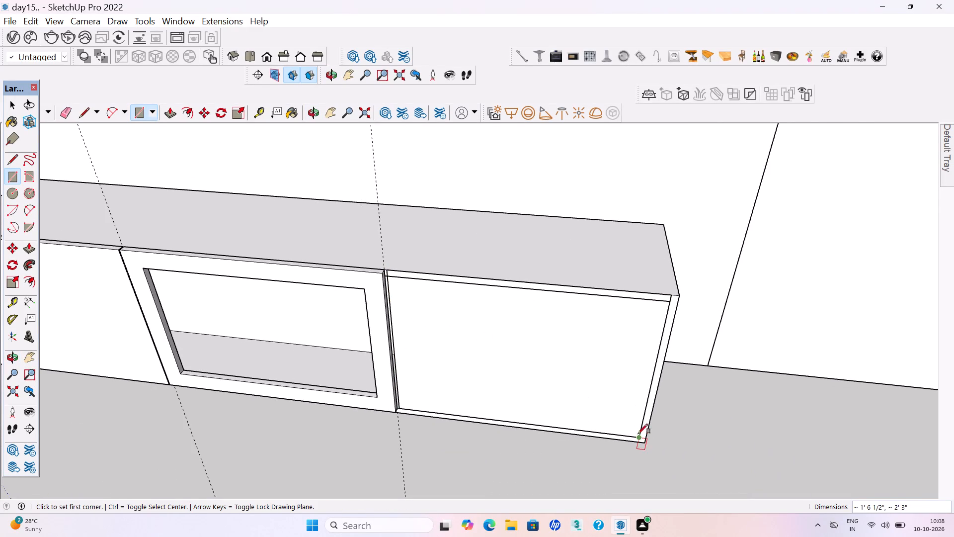
Extrude the third door rectangle about 11/16", flush with the middle door, and make it a group.
key("p")
left_click(422, 317)
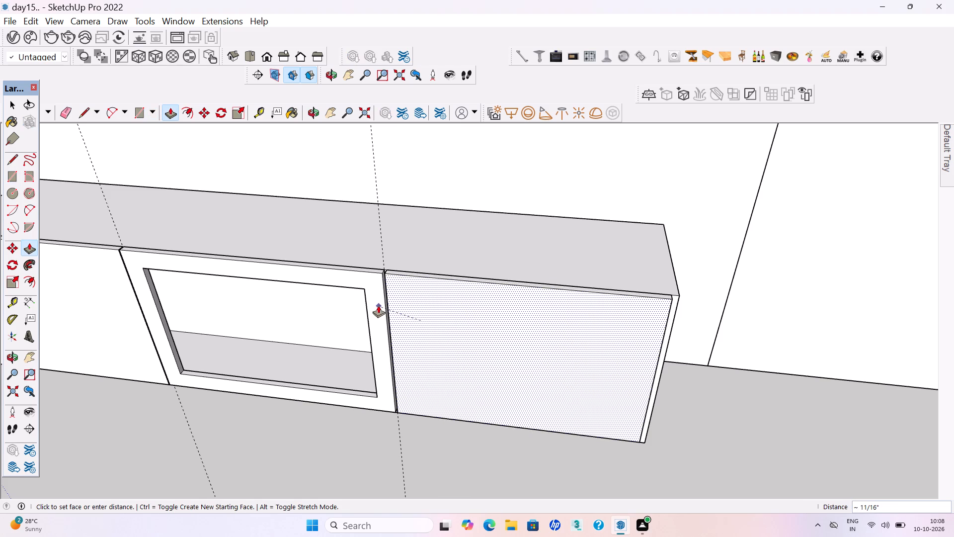
left_click(365, 291)
key("space")
middle_click_drag(412, 267, 441, 337)
triple_click(435, 329)
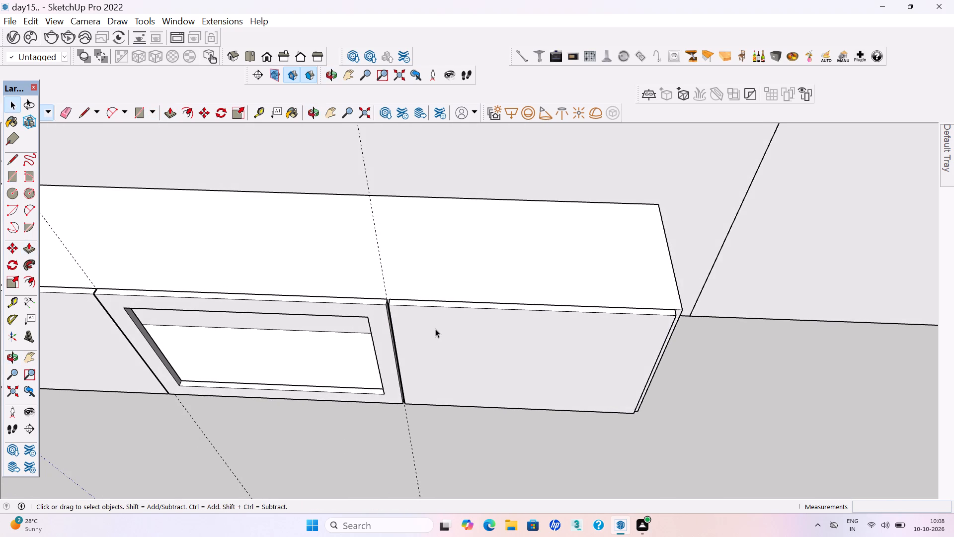
right_click(435, 329)
left_click(458, 175)
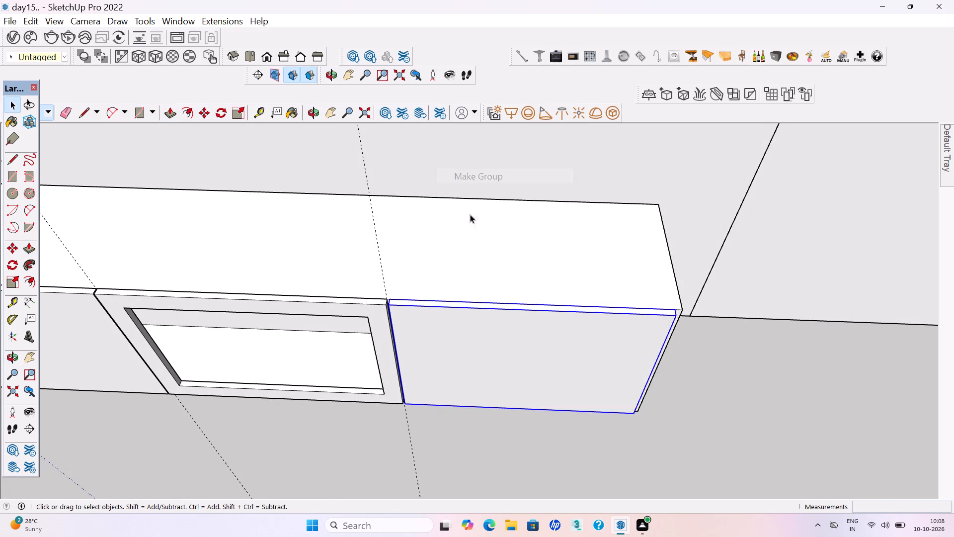
Deselect the new door group and save the model.
scroll(525, 325, "down", 20)
scroll(525, 325, "down", 3)
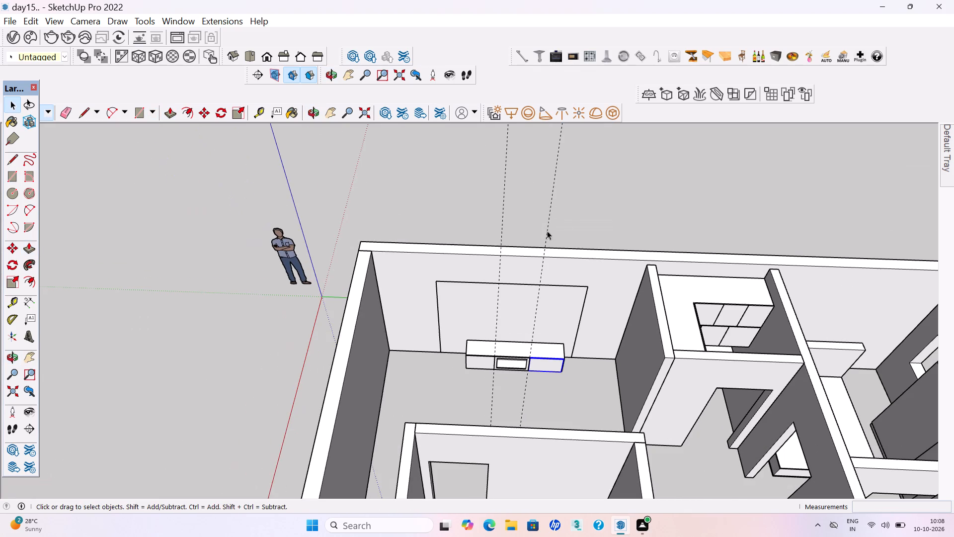
left_click(592, 203)
key("ctrl+s")
key("ctrl+s")
key("ctrl+s")
key("ctrl+s")
key("ctrl+s")
key("ctrl+s")
key("ctrl+s")
key("ctrl+s")
key("ctrl+s")
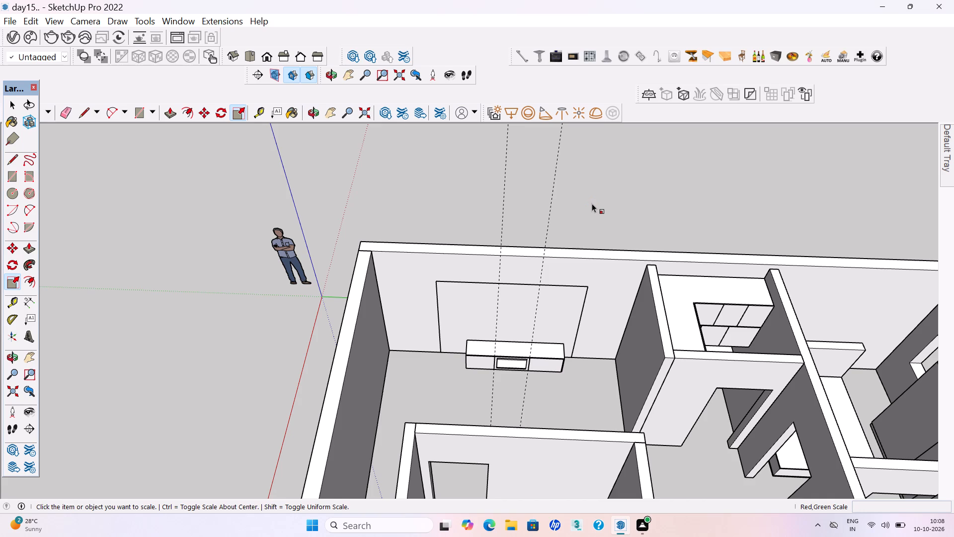
Delete the two guide lines crossing the cabinet front and save the model.
scroll(558, 183, "down", 3)
middle_click_drag(504, 258, 496, 234)
key("space")
left_click_drag(602, 214, 476, 155)
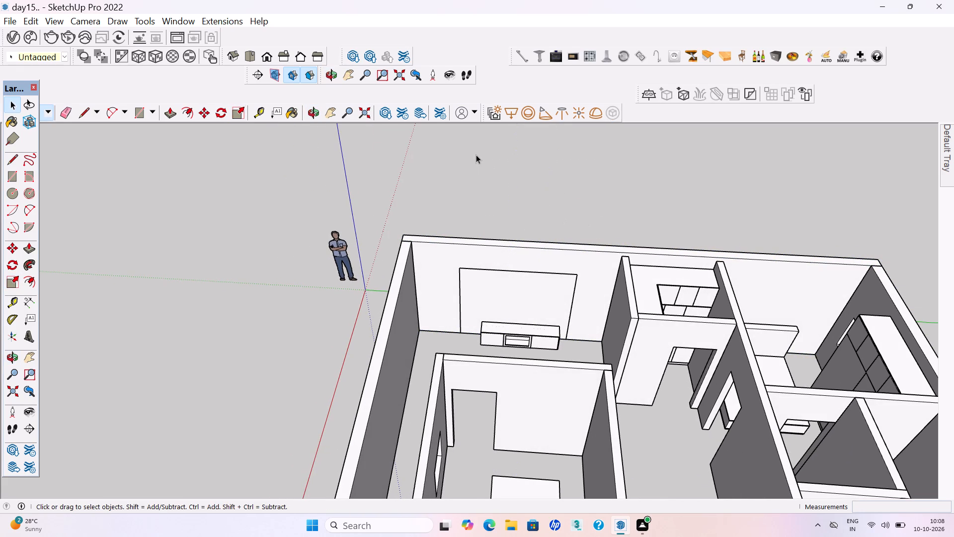
key("Delete")
key("ctrl+s")
key("ctrl+s")
key("ctrl+s")
key("ctrl+s")
key("ctrl+s")
key("ctrl+s")
key("ctrl+s")
key("ctrl+s")
key("ctrl+s")
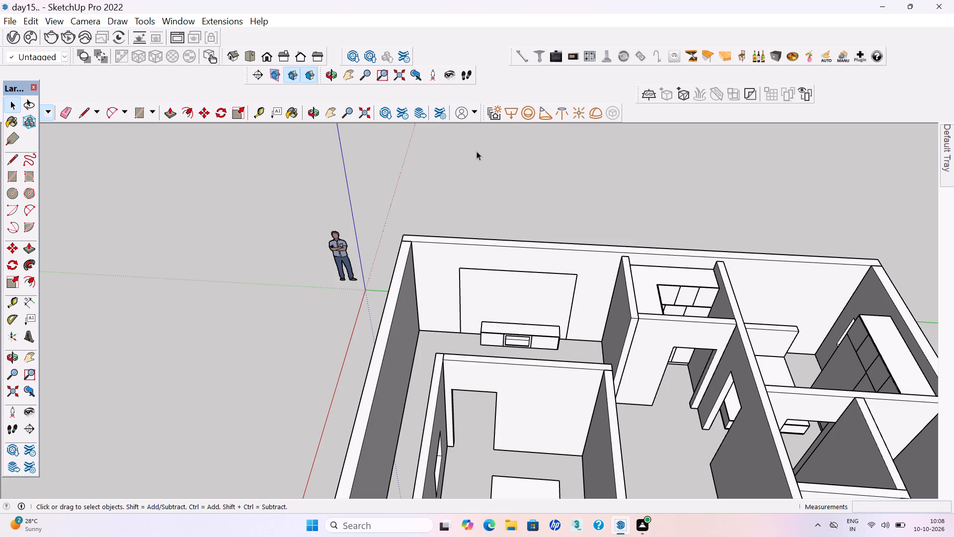
Place a vertical guide line 1" inside the TV wall panel's side edge nearest the outer side wall.
scroll(505, 181, "down", 4)
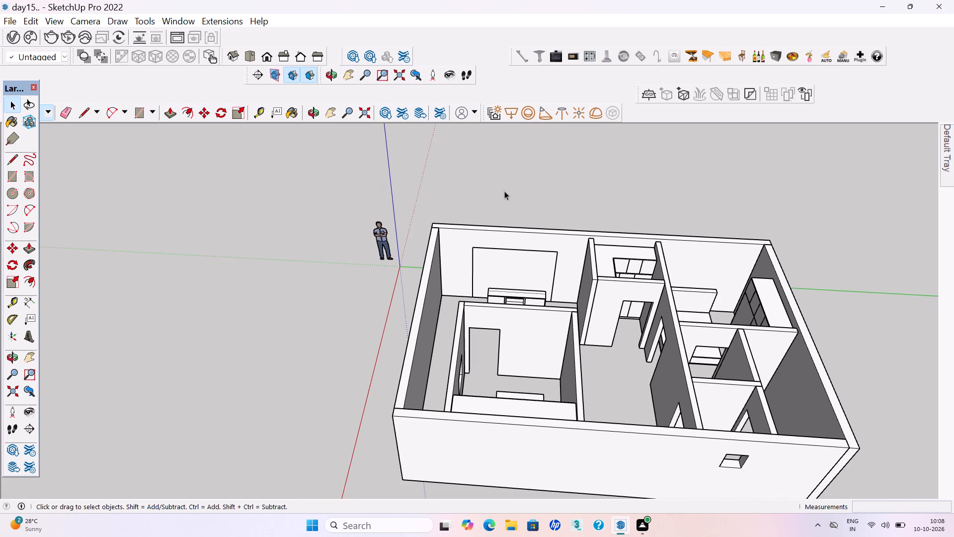
scroll(466, 223, "down", 1)
scroll(492, 295, "up", 6)
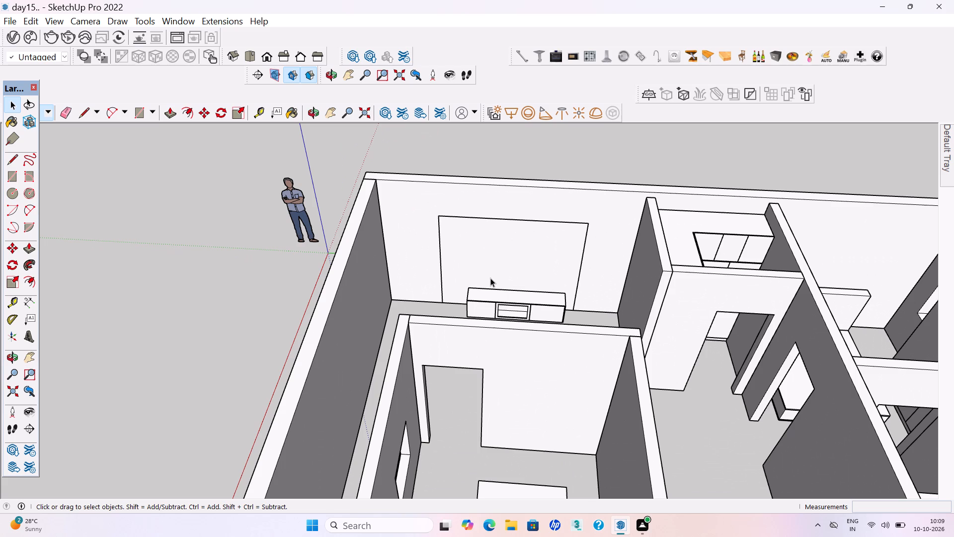
middle_click_drag(472, 292, 479, 273)
scroll(497, 268, "up", 3)
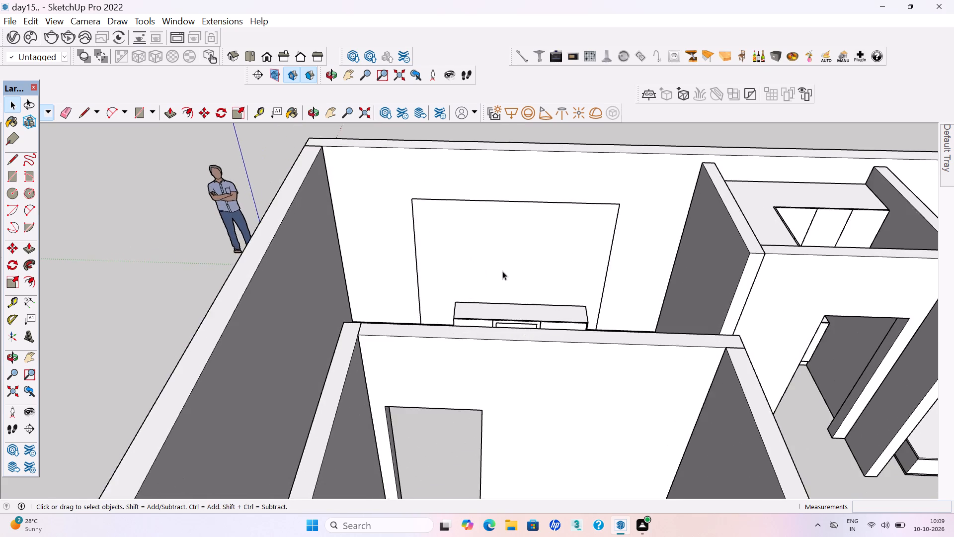
middle_click_drag(507, 299, 513, 329)
scroll(514, 288, "up", 3)
key("t")
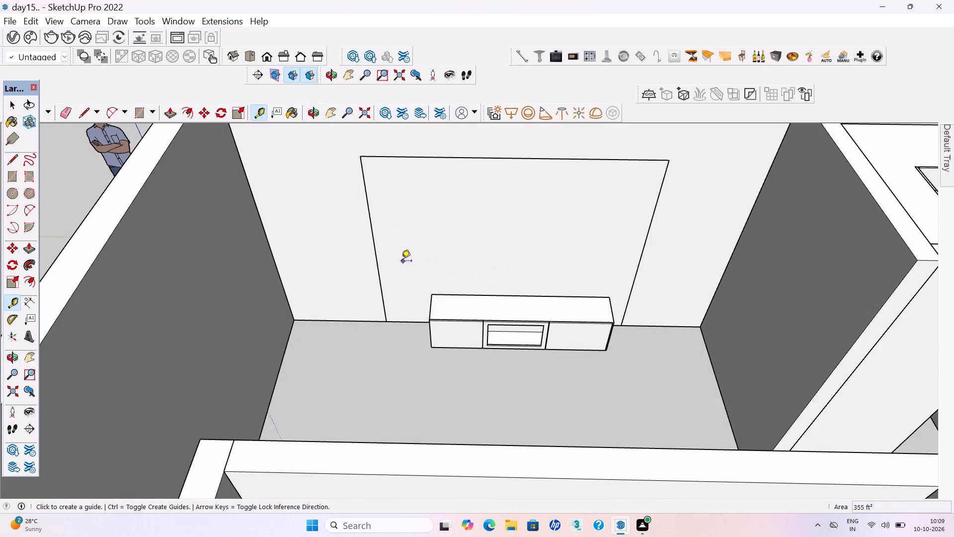
left_click(380, 262)
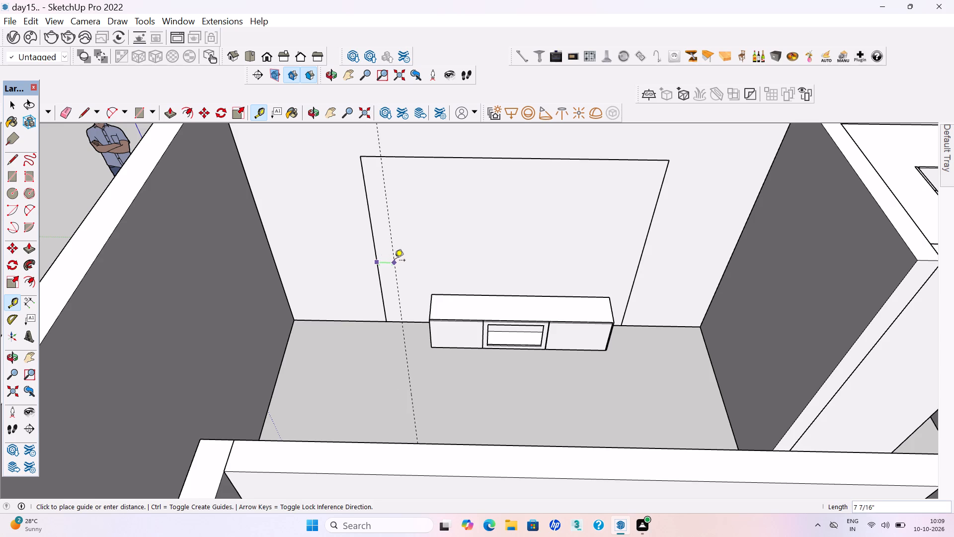
scroll(405, 272, "down", 4)
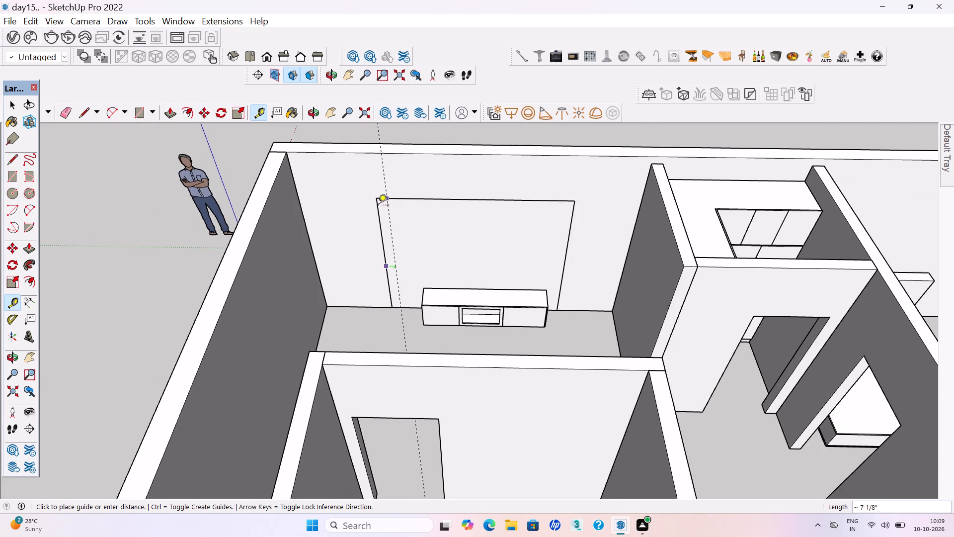
scroll(377, 208, "up", 17)
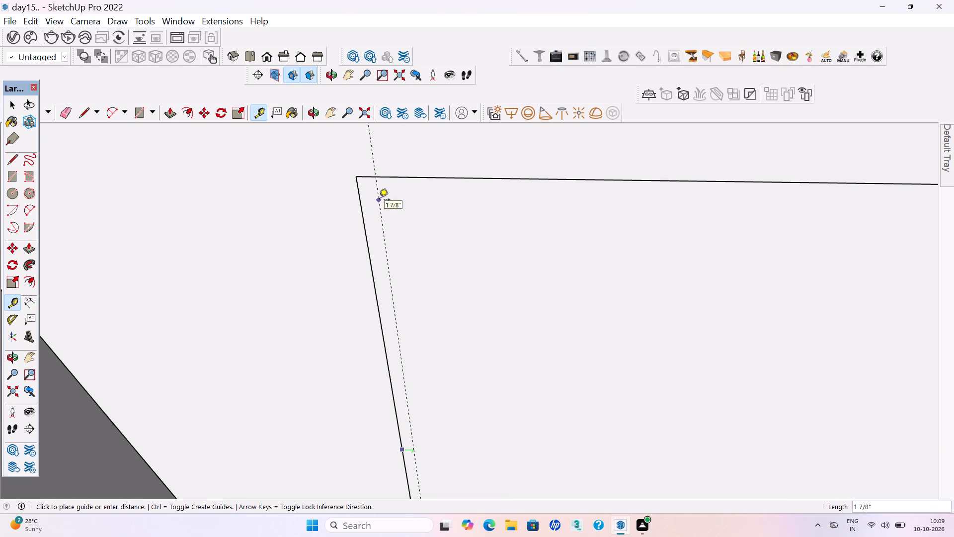
scroll(379, 200, "up", 1)
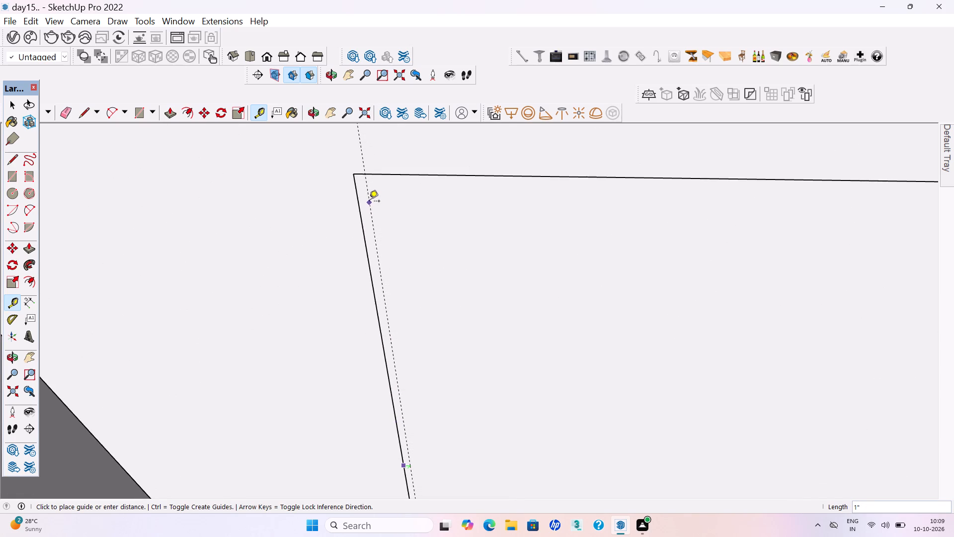
left_click(369, 202)
Draw a strip rectangle about 7' 3/16" by 1" from the panel's bottom corner up along the guide line, below the panel's top.
key("r")
scroll(369, 191, "down", 5)
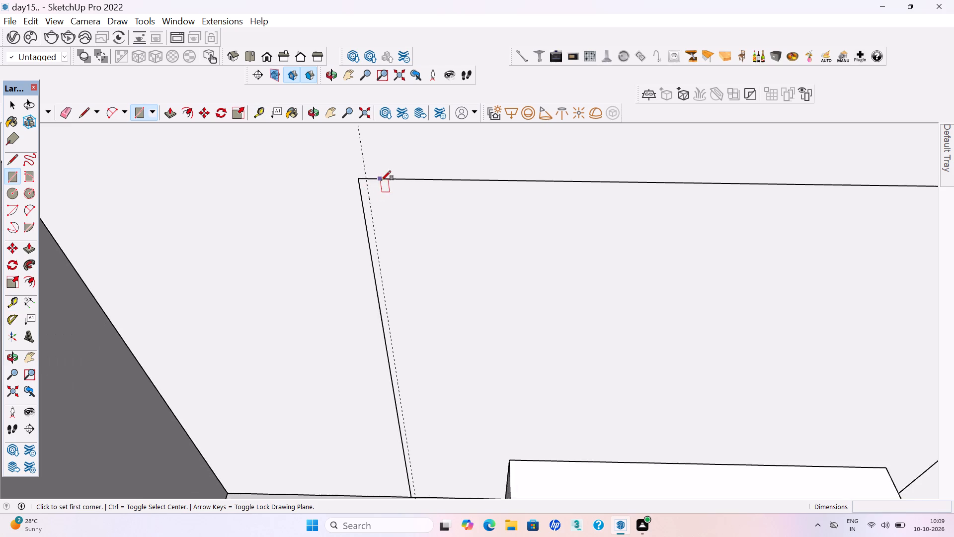
scroll(381, 180, "down", 3)
scroll(402, 441, "up", 19)
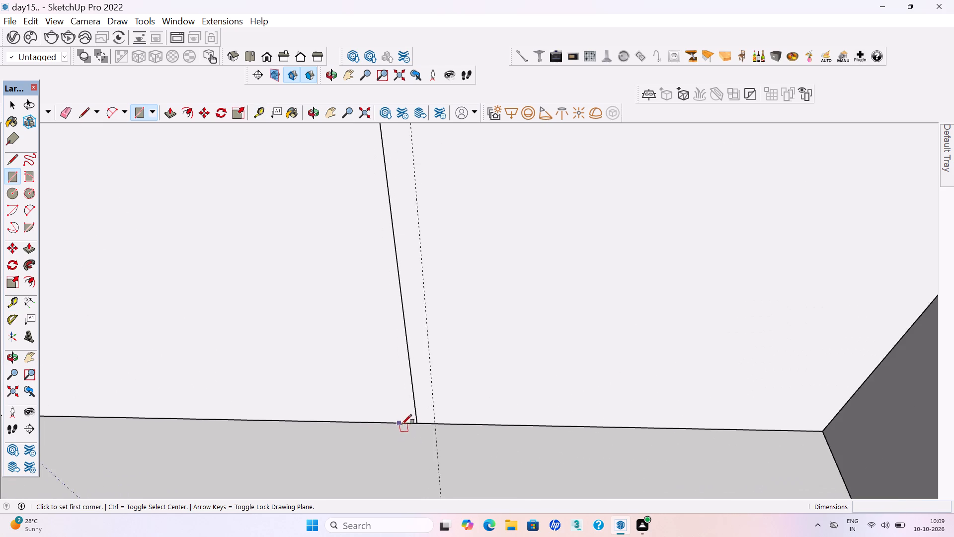
scroll(402, 424, "up", 4)
left_click(422, 424)
scroll(458, 426, "down", 14)
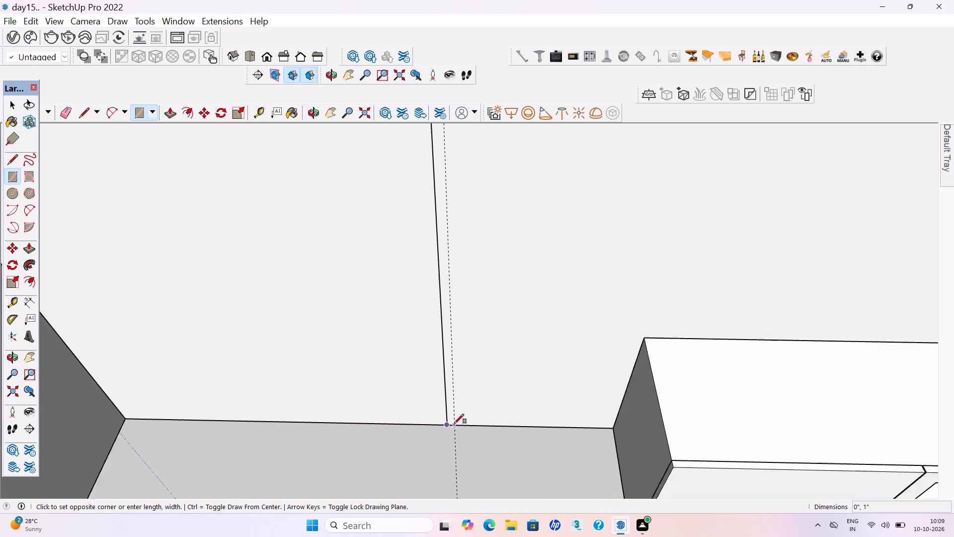
scroll(454, 424, "down", 11)
scroll(449, 234, "up", 9)
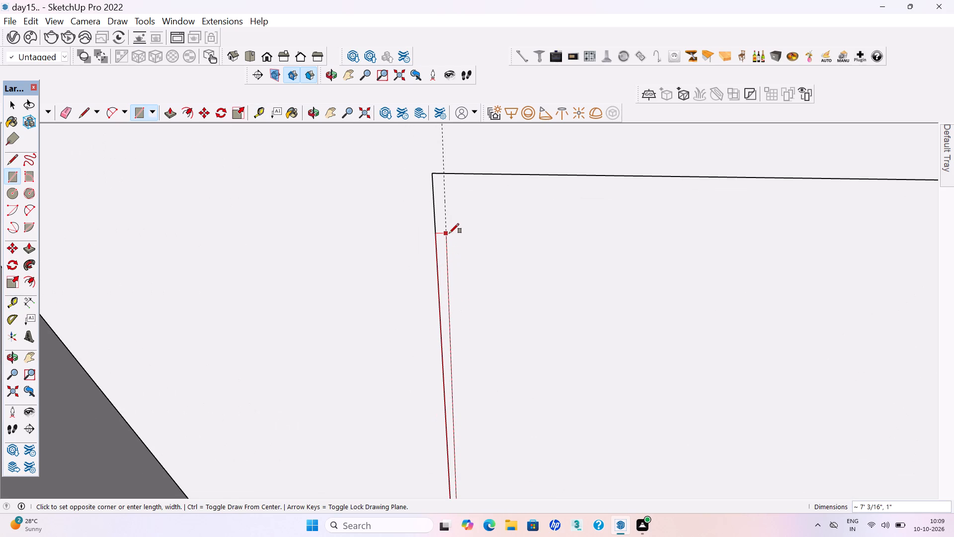
left_click(449, 233)
Make the narrow strip rectangle on the TV panel a group.
key("space")
scroll(440, 267, "up", 4)
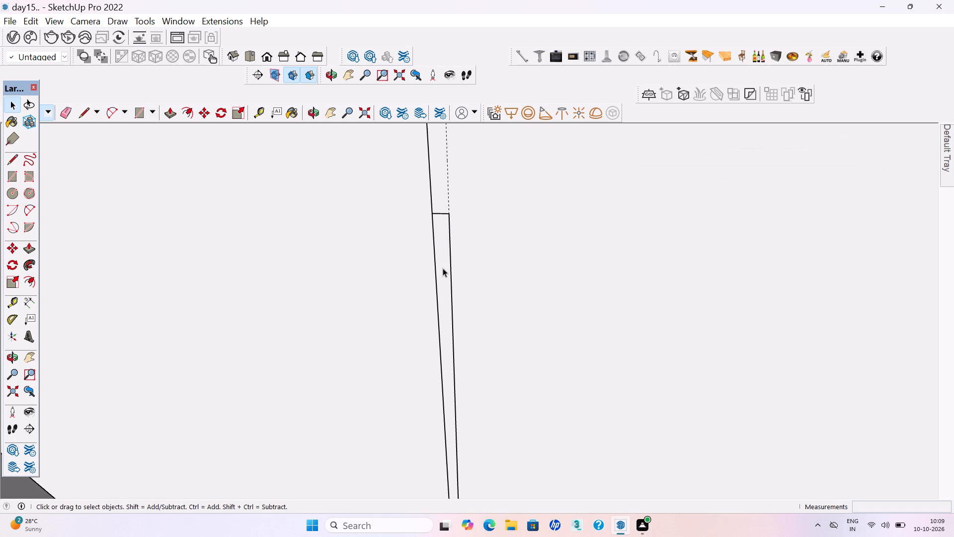
double_click(443, 268)
right_click(443, 268)
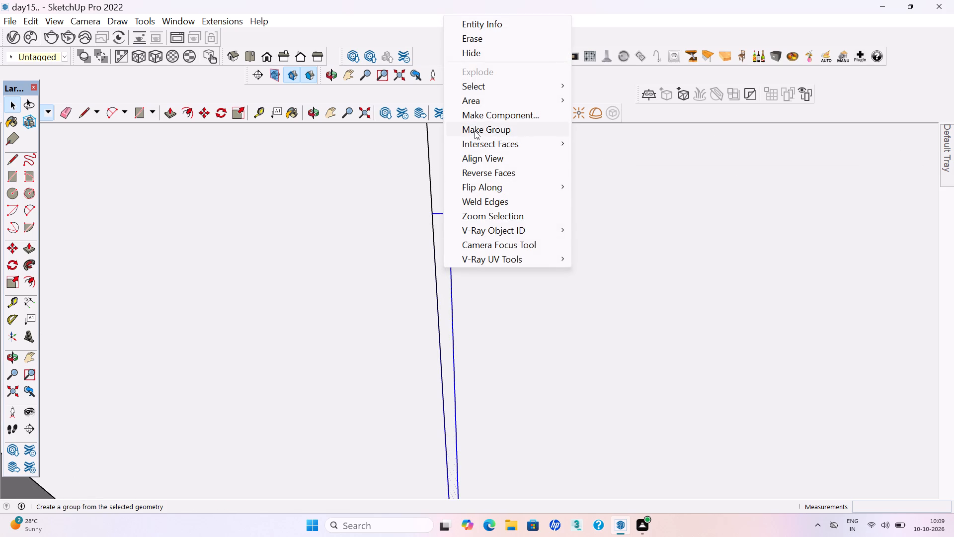
left_click(475, 130)
Extrude the strip face inside its group by 0.2" and leave the group.
double_click(437, 259)
double_click(440, 260)
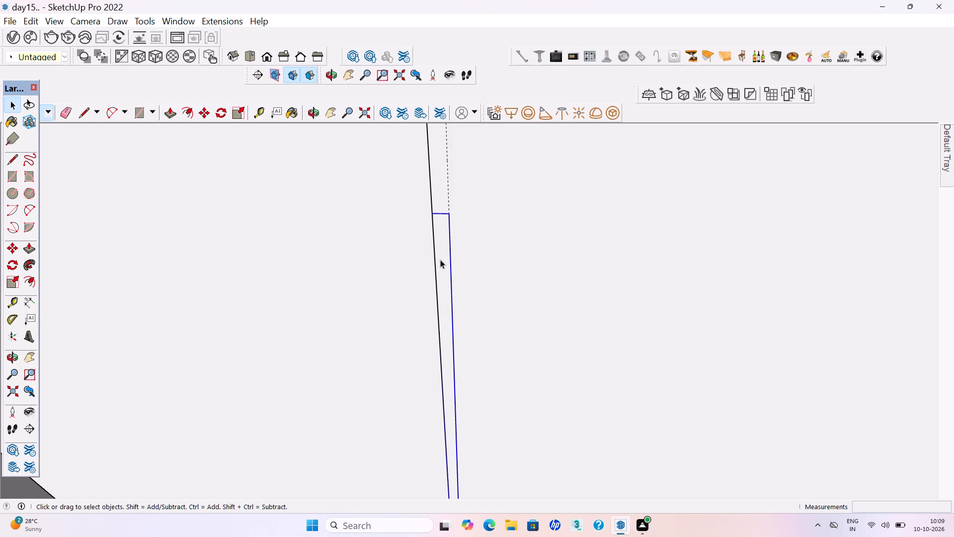
left_click(440, 260)
key("p")
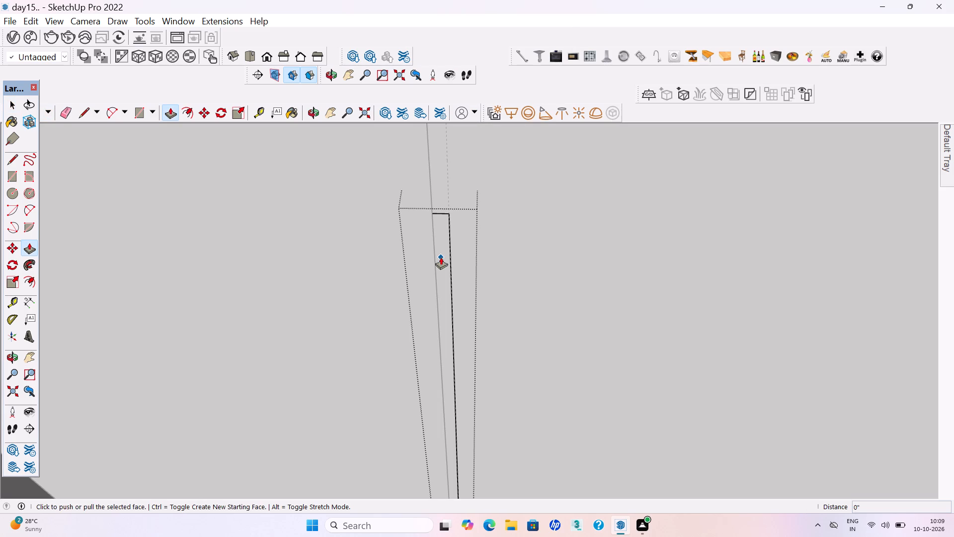
left_click(441, 257)
type(".2\"")
key("Return")
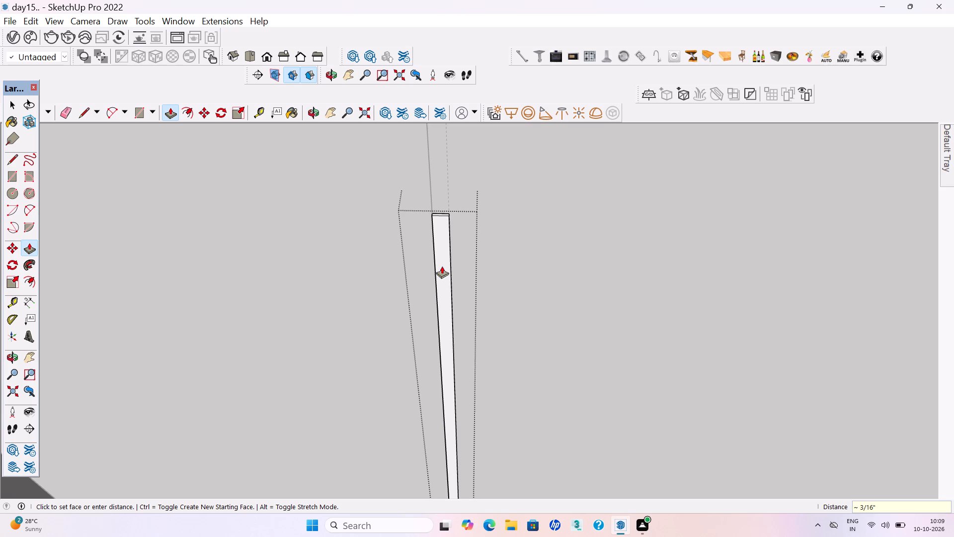
key("space")
scroll(400, 280, "down", 20)
scroll(400, 280, "down", 3)
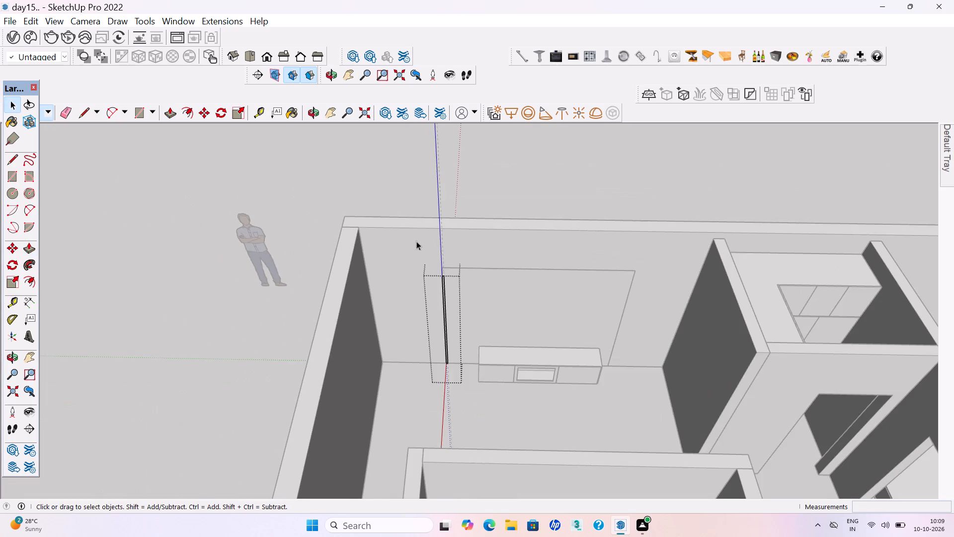
left_click(382, 167)
Save the model.
key("ctrl+s")
key("ctrl+s")
key("ctrl+s")
key("ctrl+s")
key("ctrl+s")
key("ctrl+s")
key("ctrl+s")
key("ctrl+s")
key("ctrl+s")
key("ctrl+s")
key("ctrl+s")
key("ctrl+s")
key("ctrl+s")
key("ctrl+s")
key("ctrl+s")
key("ctrl+s")
key("ctrl+s")
key("ctrl+s")
key("ctrl+s")
key("ctrl+s")
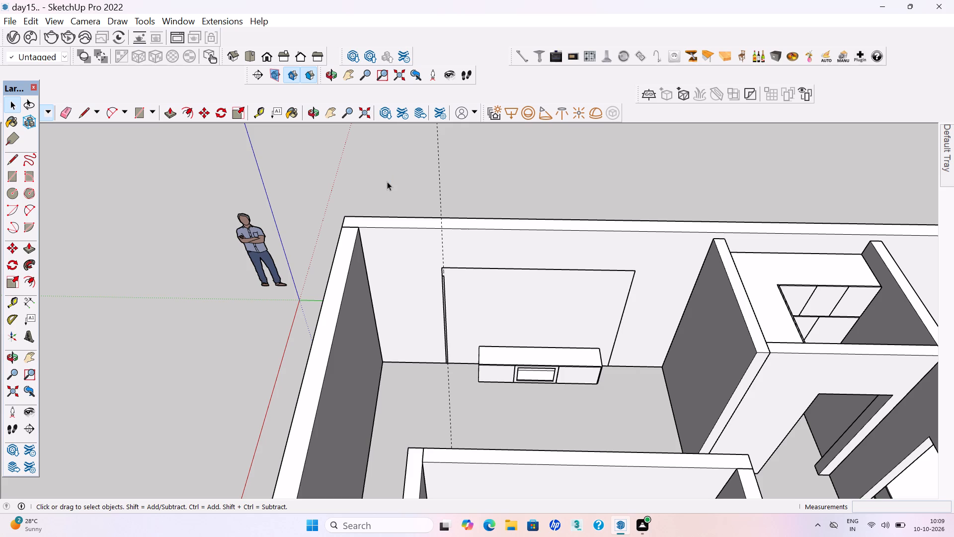
Copy the strip about 1'9 7/16" horizontally to the TV cabinet's near end and divide the distance into 15 equally spaced copies.
scroll(439, 317, "up", 3)
scroll(455, 269, "up", 16)
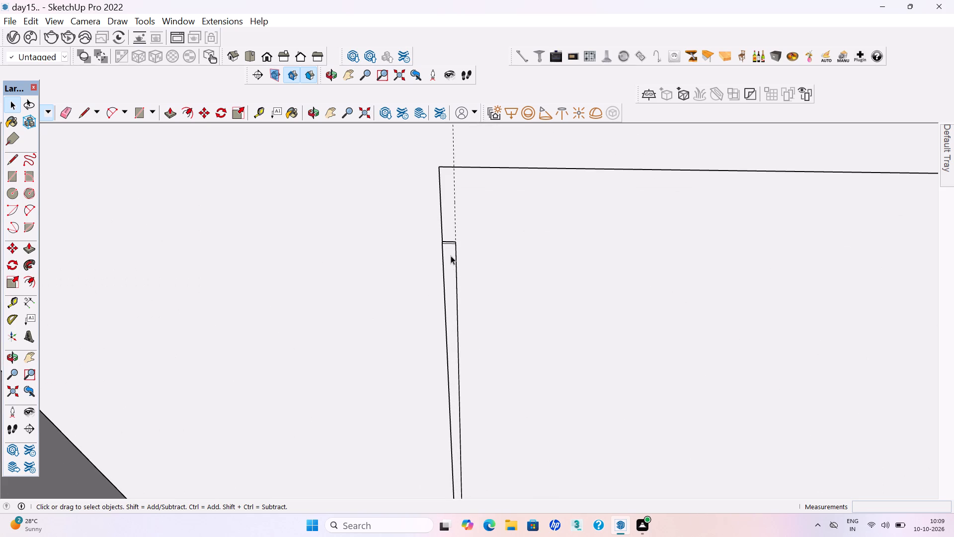
left_click(451, 256)
key("m")
key("Return")
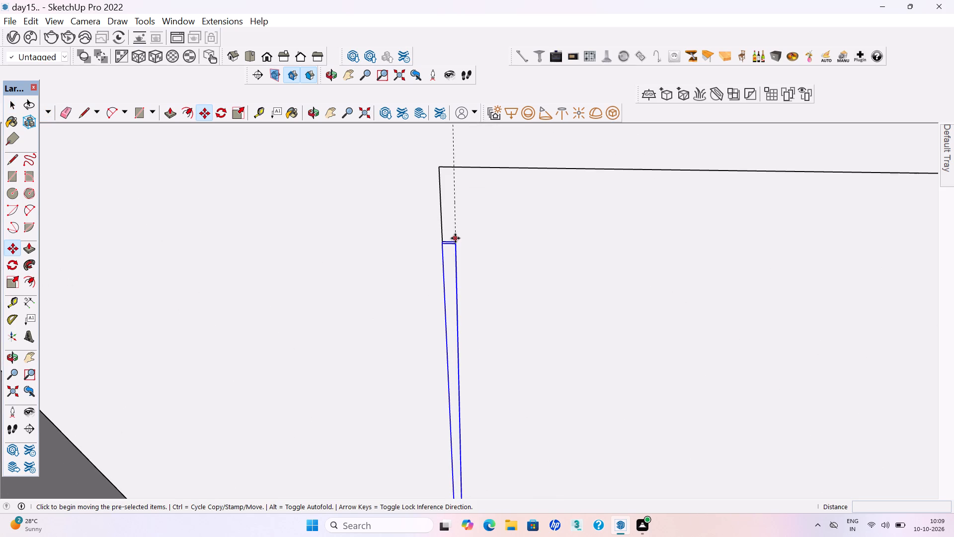
scroll(455, 238, "up", 13)
left_click(465, 241)
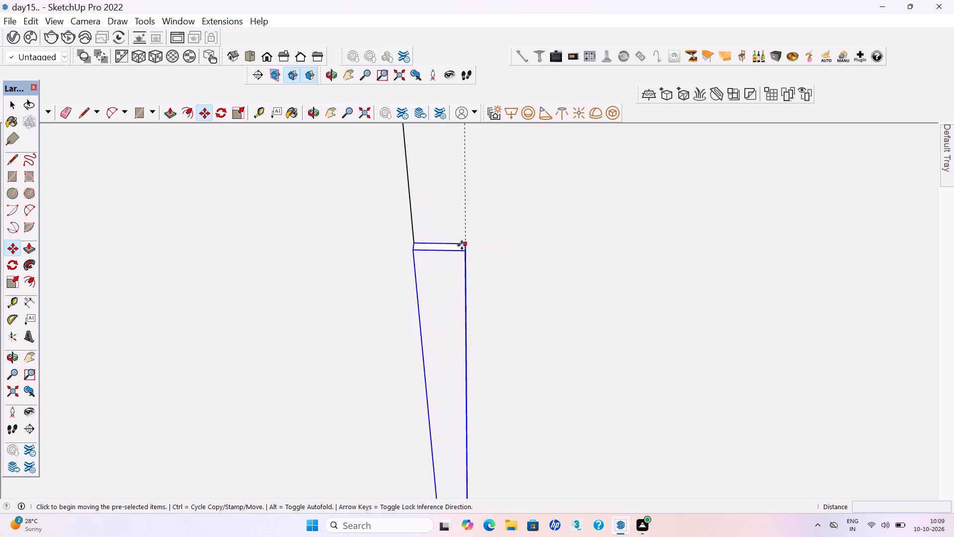
scroll(331, 246, "down", 10)
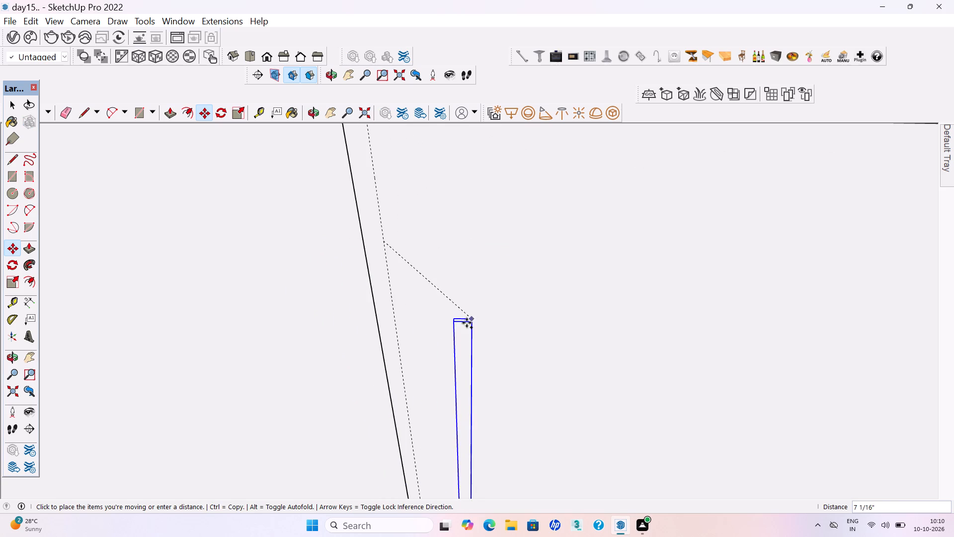
scroll(437, 348, "down", 18)
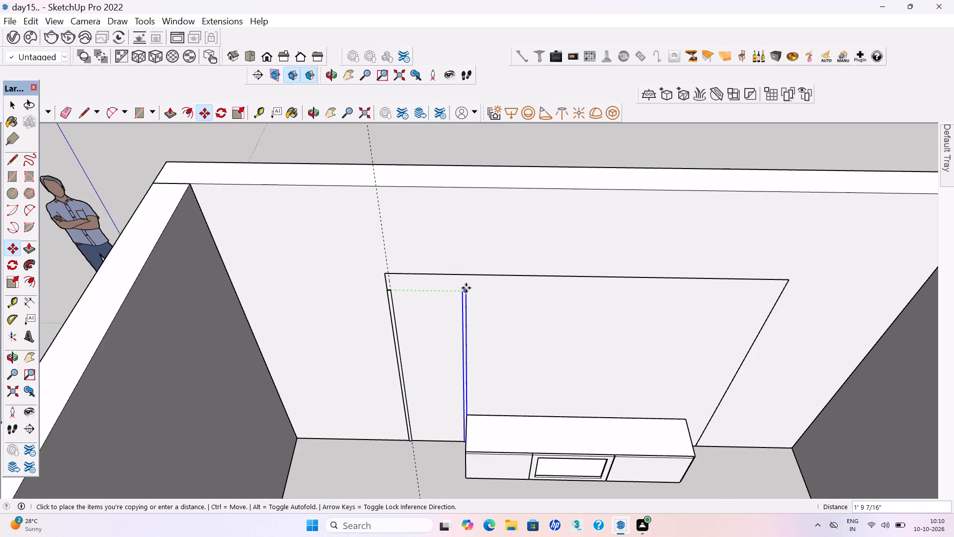
left_click(466, 288)
key("slash")
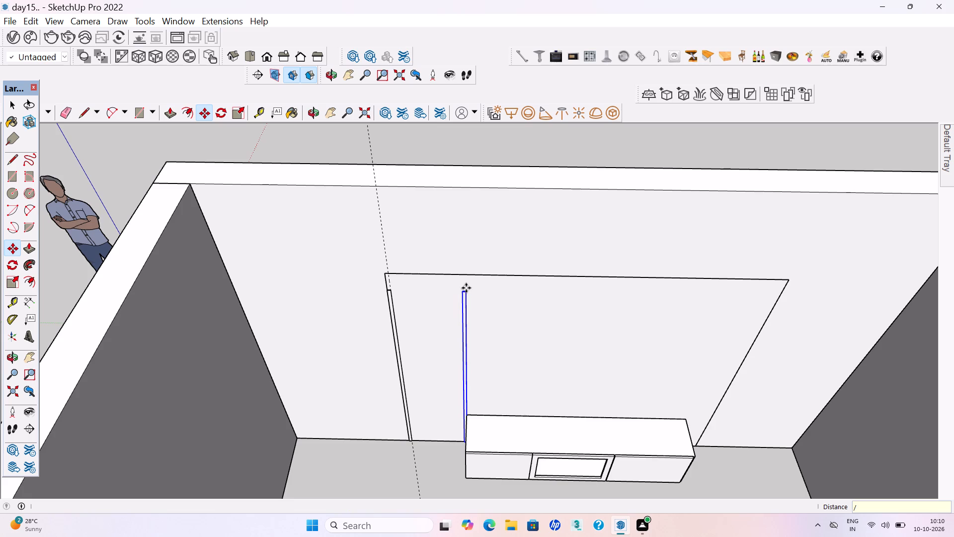
type("15")
key("Return")
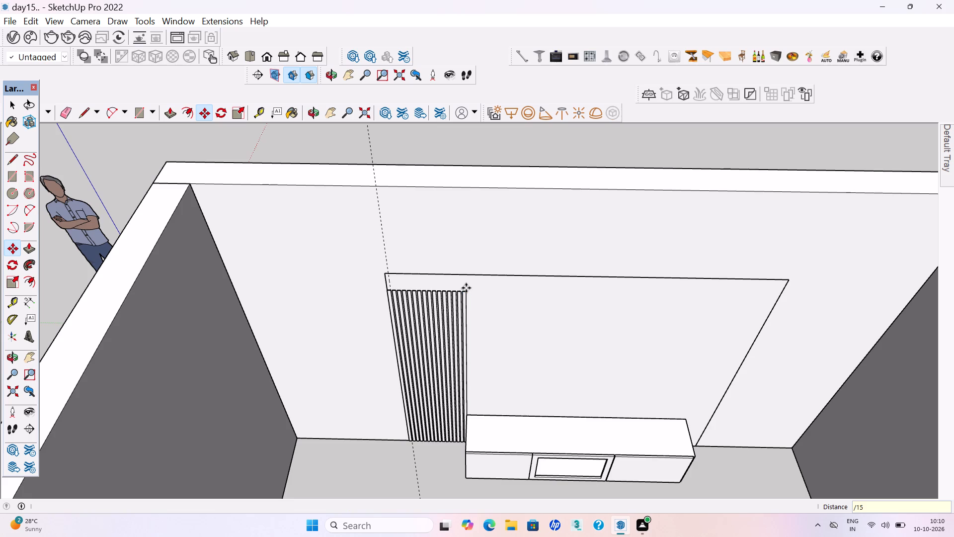
Check the row of slats on the TV panel and save the model.
key("ctrl+s")
key("ctrl+s")
key("ctrl+s")
scroll(466, 288, "up", 3)
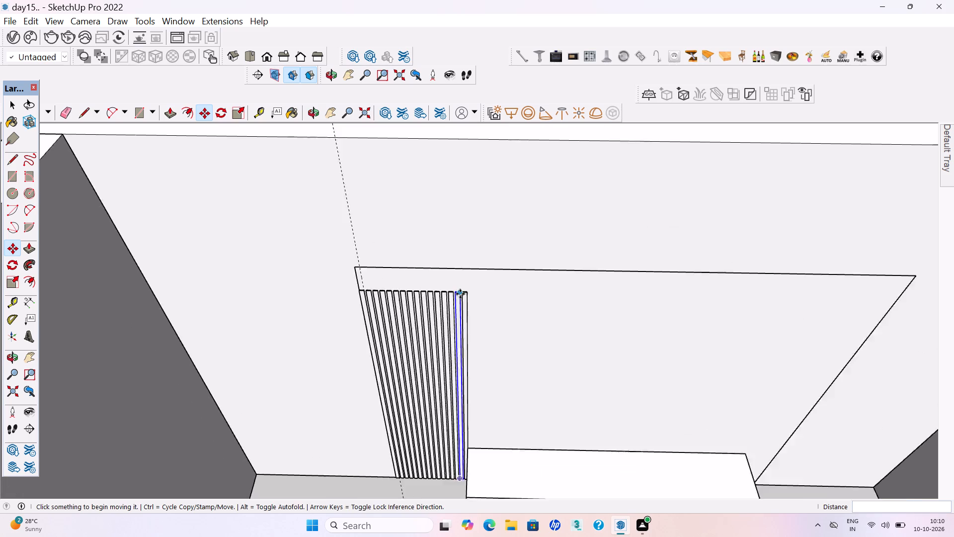
scroll(460, 294, "up", 10)
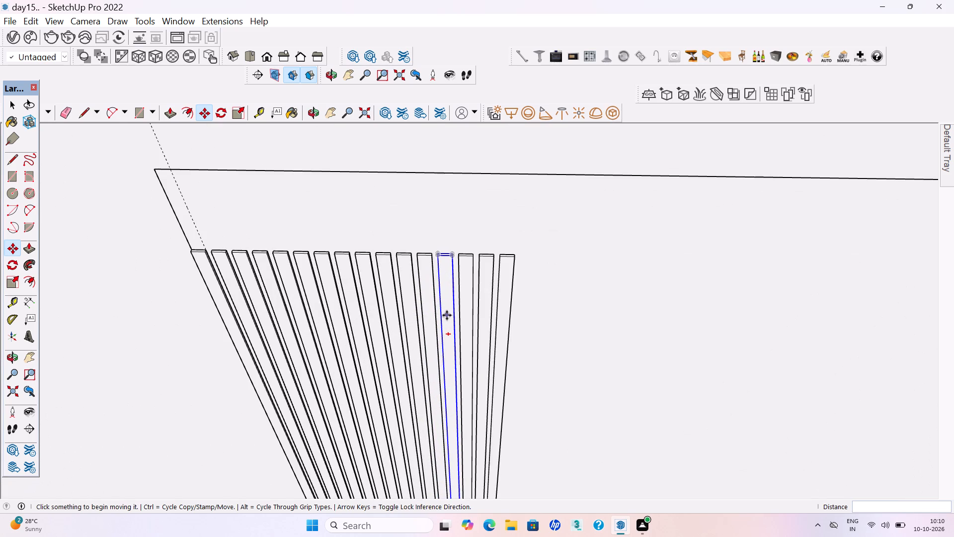
key("space")
scroll(444, 299, "down", 16)
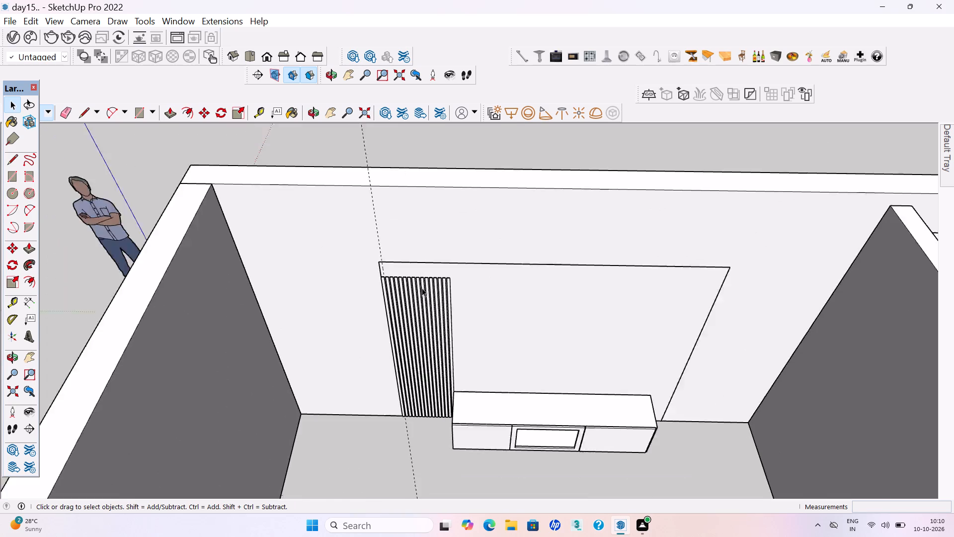
scroll(422, 288, "down", 2)
middle_click_drag(414, 298, 403, 243)
scroll(437, 277, "up", 1, "ctrl")
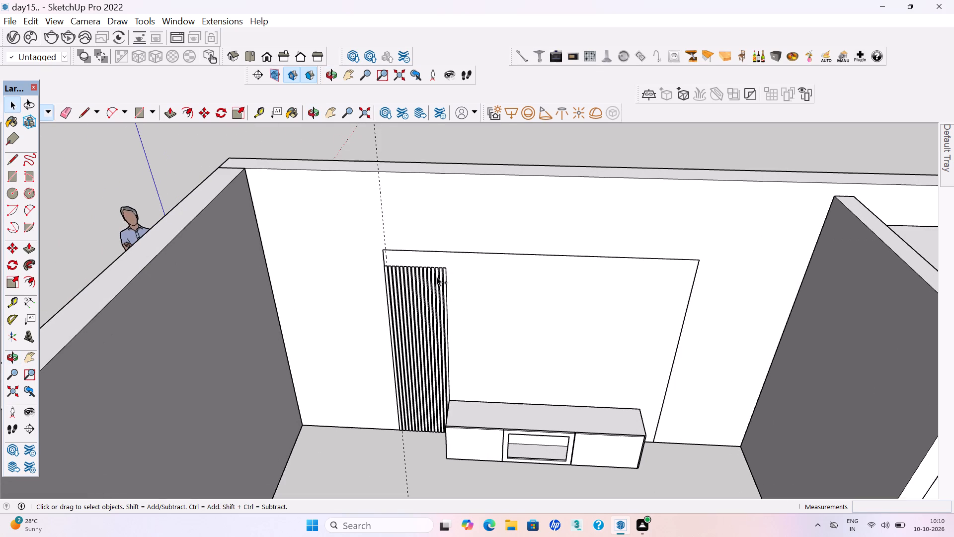
key("ctrl+s")
key("ctrl+s")
key("ctrl+s")
key("ctrl+s")
Delete the vertical guide line running through the slats and save the model.
scroll(435, 265, "down", 3)
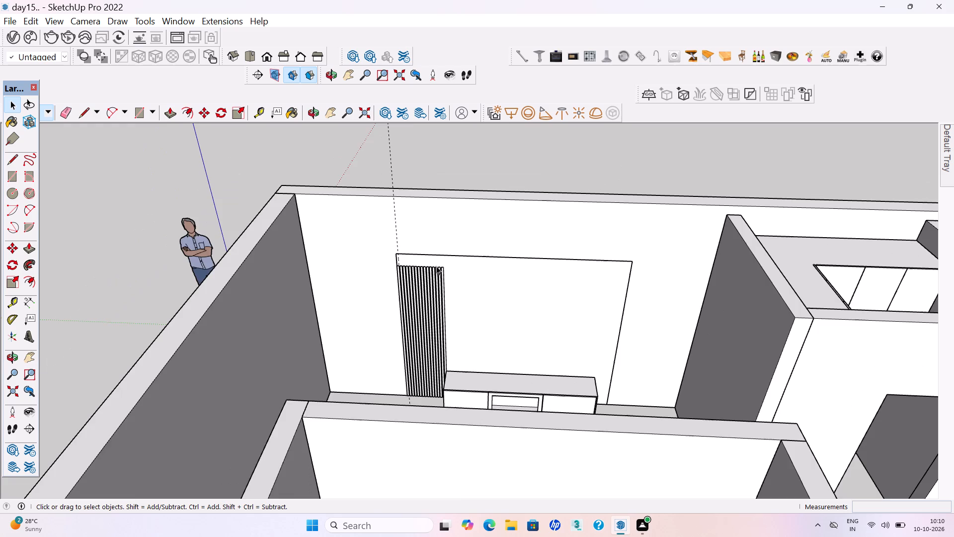
scroll(436, 266, "down", 3)
left_click_drag(436, 187, 371, 152)
key("Delete")
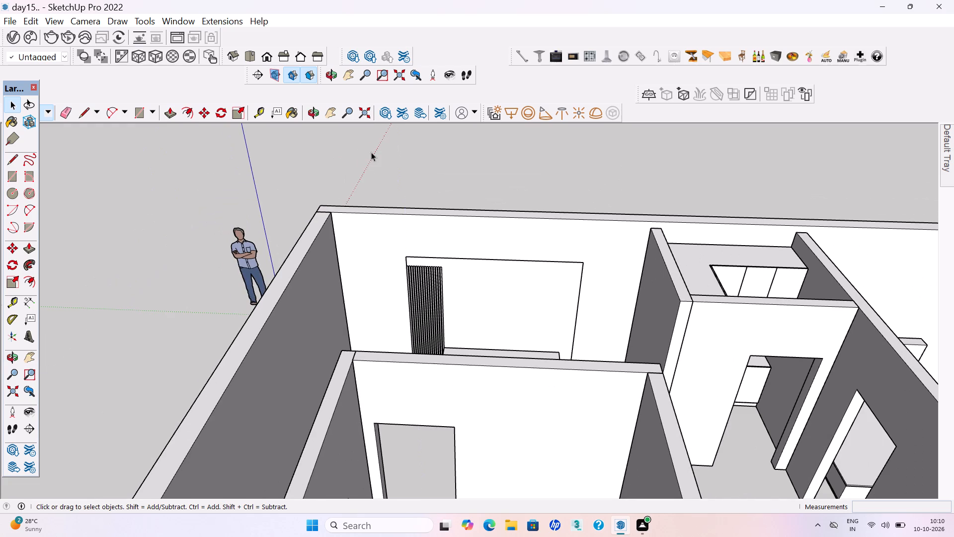
key("ctrl+s")
key("ctrl+s")
key("ctrl+s")
key("ctrl+s")
key("ctrl+s")
key("ctrl+s")
key("ctrl+s")
key("ctrl+s")
key("ctrl+s")
key("ctrl+s")
key("ctrl+s")
key("ctrl+s")
key("ctrl+s")
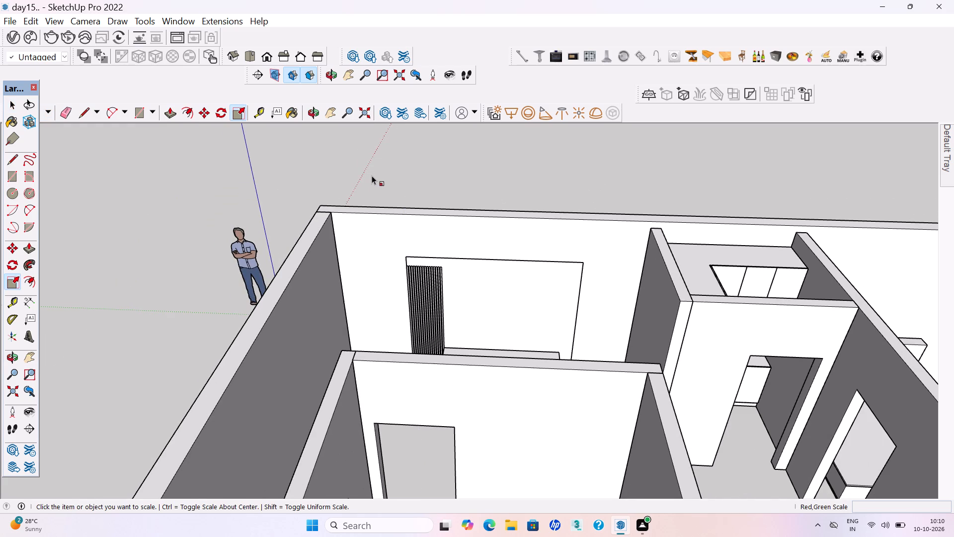
key("space")
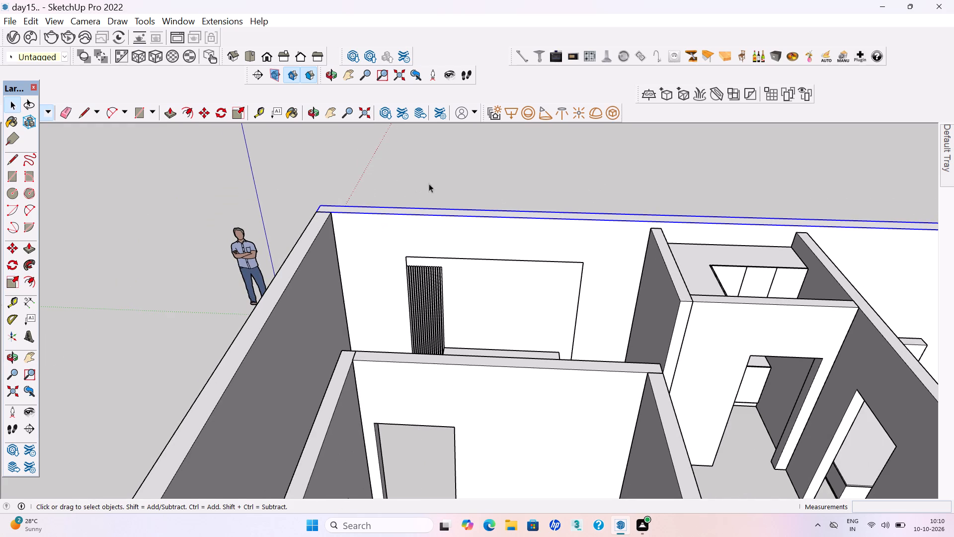
Clear the wall selection and save the model.
left_click(449, 176)
key("ctrl+s")
key("ctrl+s")
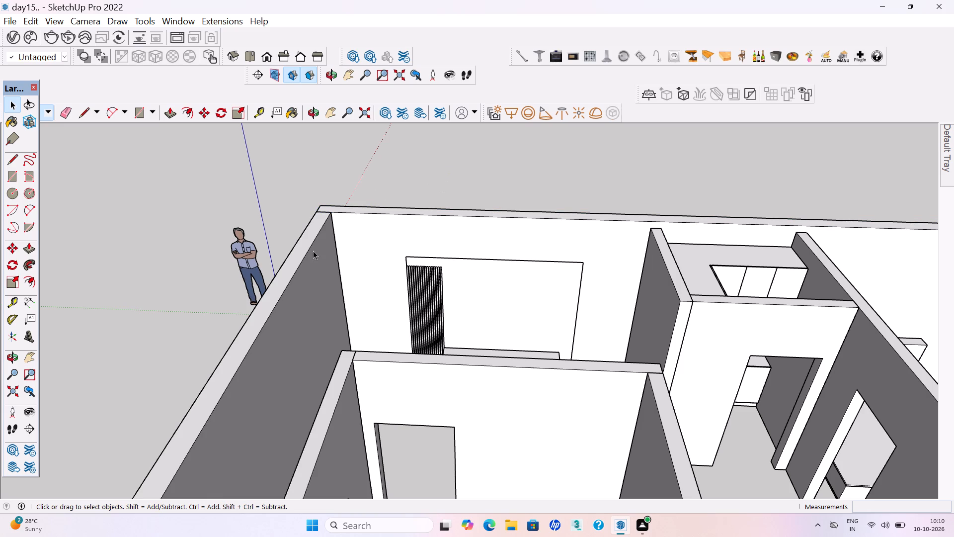
Examine the living area's TV wall panel with its vertical slats and low cabinet, from the whole house view and up close.
scroll(351, 252, "down", 7)
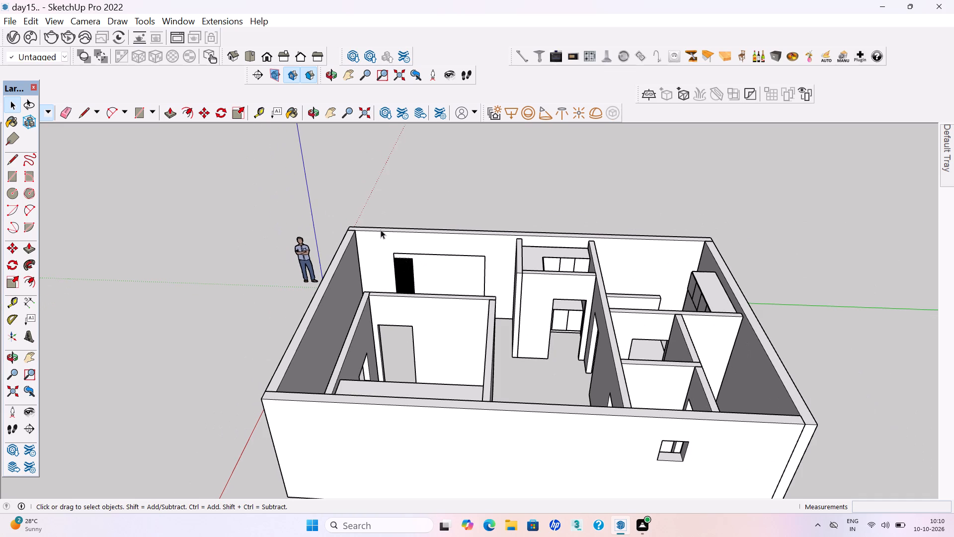
middle_click_drag(380, 245, 387, 285)
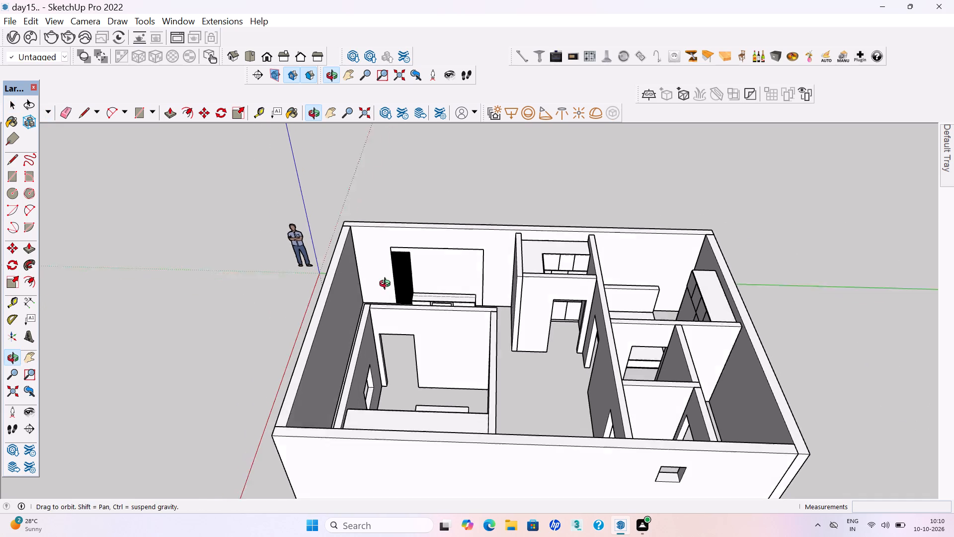
middle_click_drag(387, 285, 390, 292)
scroll(391, 231, "up", 6)
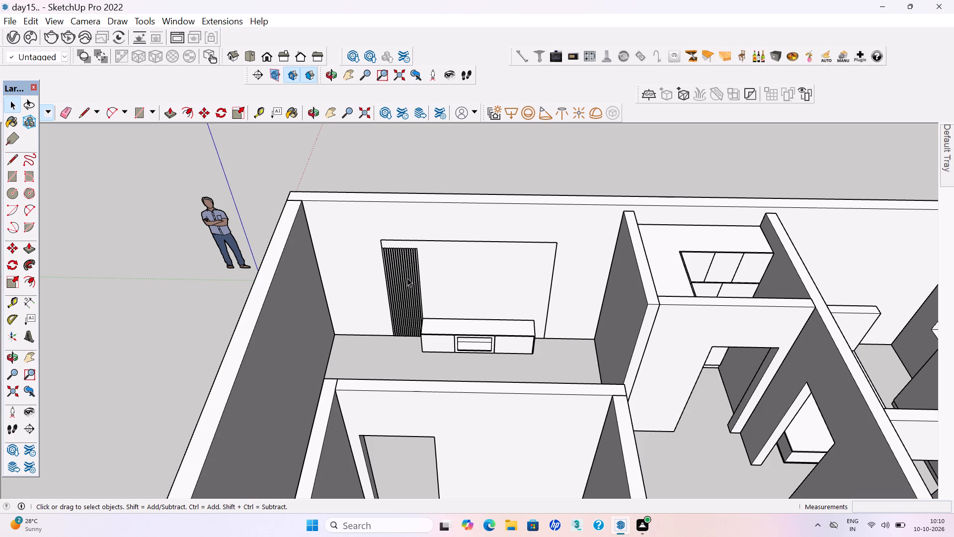
scroll(412, 266, "up", 10)
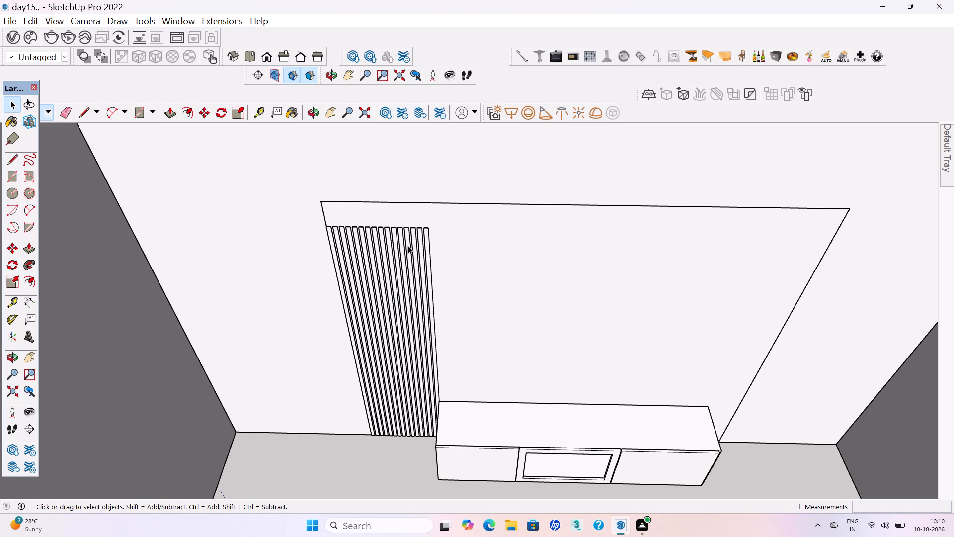
scroll(366, 250, "down", 5)
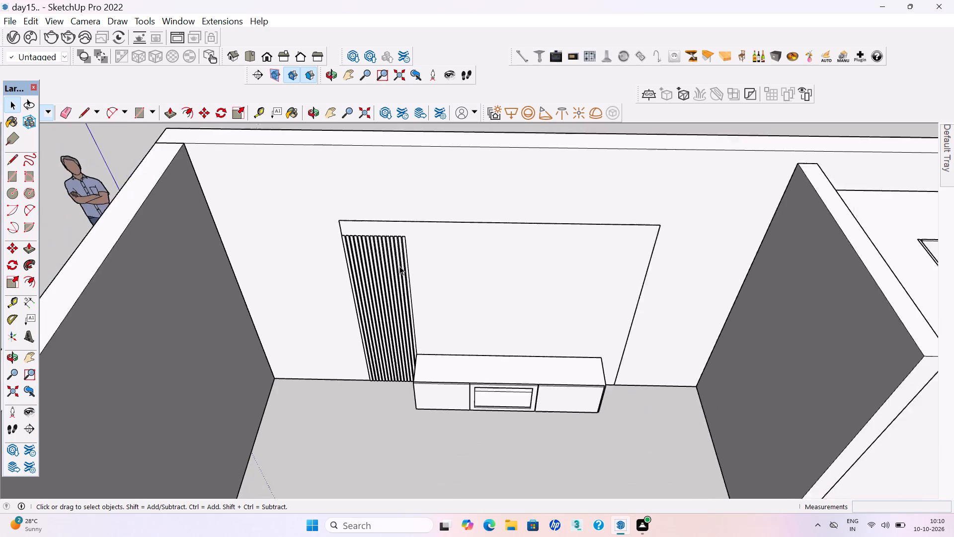
scroll(399, 266, "down", 2)
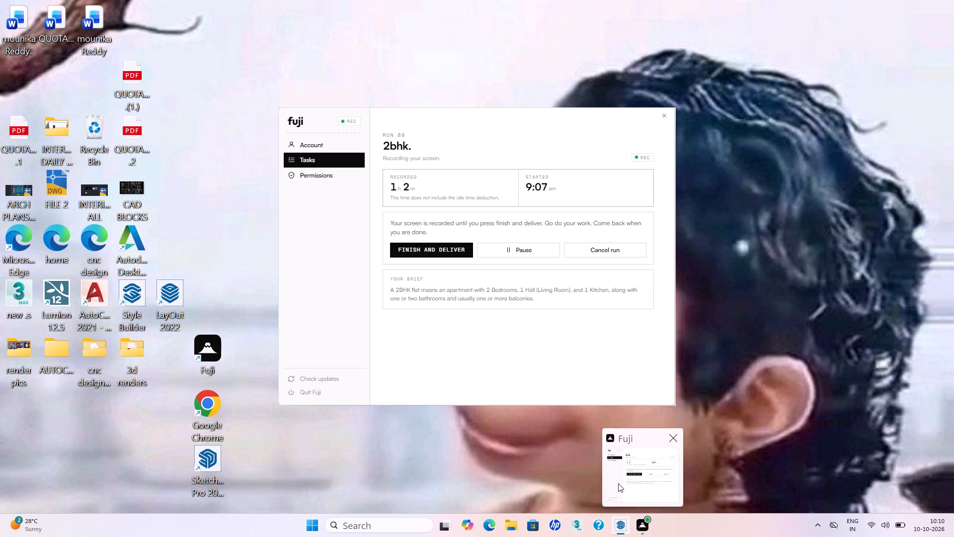